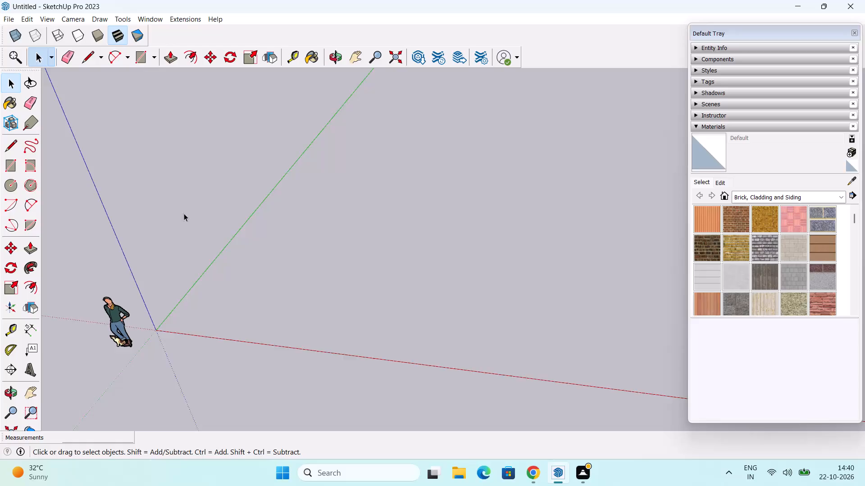
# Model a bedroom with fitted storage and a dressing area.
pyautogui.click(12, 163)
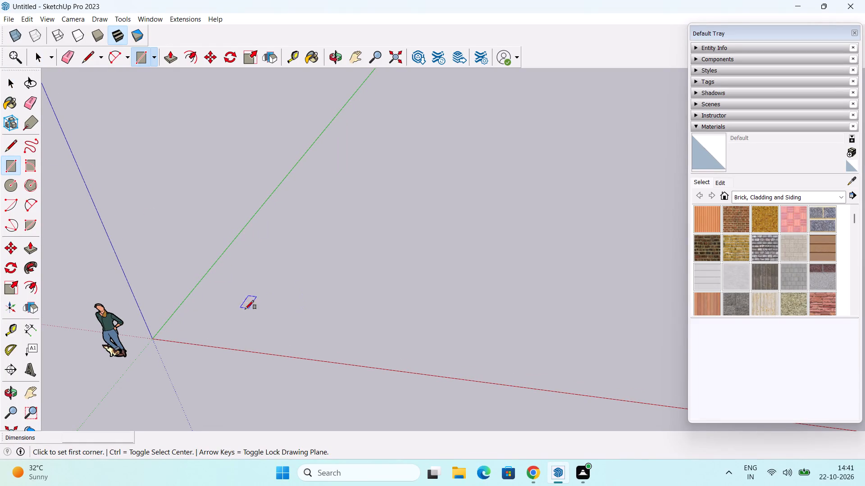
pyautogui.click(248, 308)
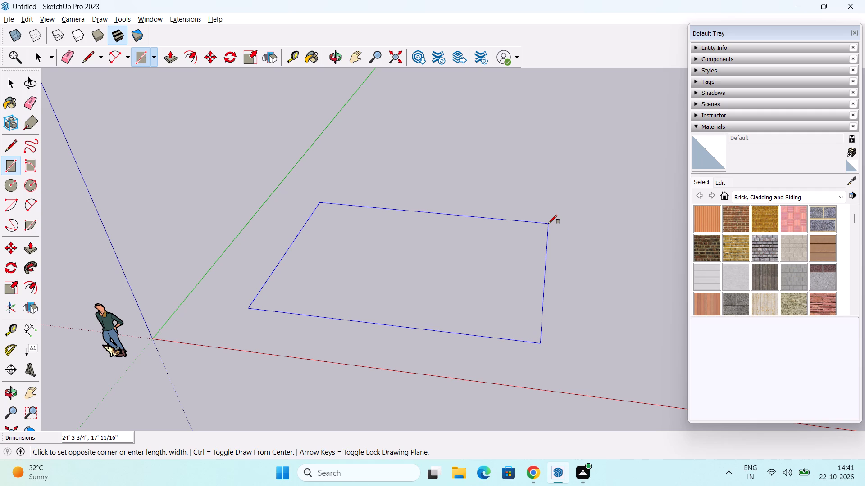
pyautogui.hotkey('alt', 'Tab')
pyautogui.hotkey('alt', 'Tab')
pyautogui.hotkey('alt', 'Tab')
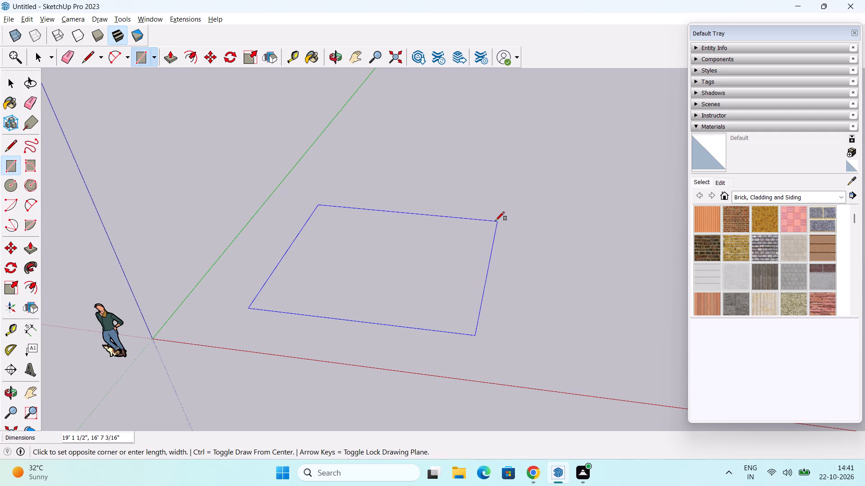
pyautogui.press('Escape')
# Draw a 13' by 11'3" rectangle on the ground plane between the red and green axes.
pyautogui.scroll(5, 259, 280)
pyautogui.moveTo(233, 295); pyautogui.dragTo(235, 291, button='middle')
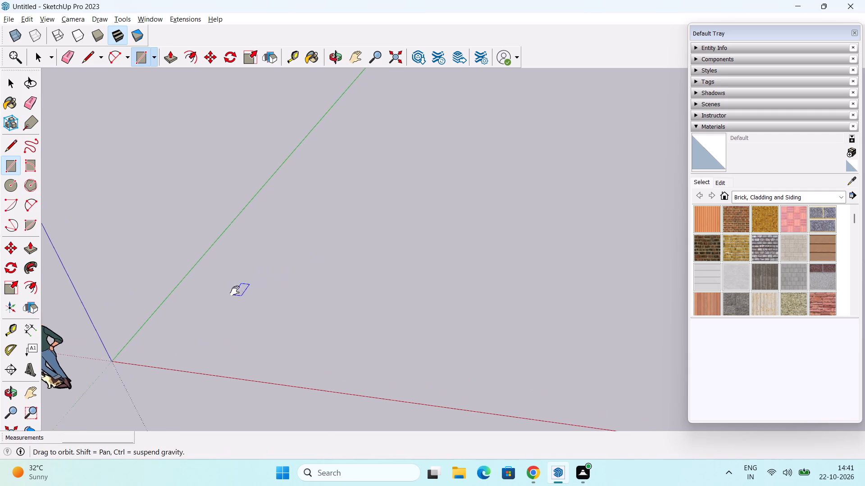
pyautogui.moveTo(235, 291); pyautogui.dragTo(327, 252, button='middle')
pyautogui.scroll(2, 286, 280)
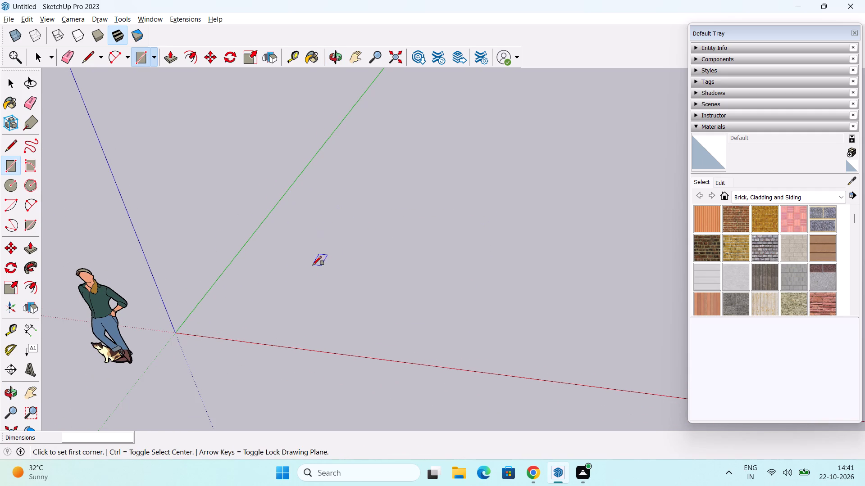
pyautogui.click(307, 286)
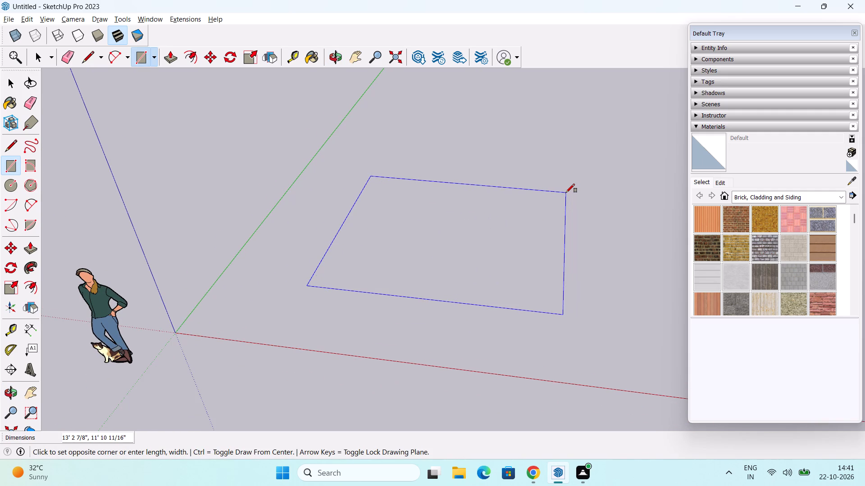
pyautogui.write("13'")
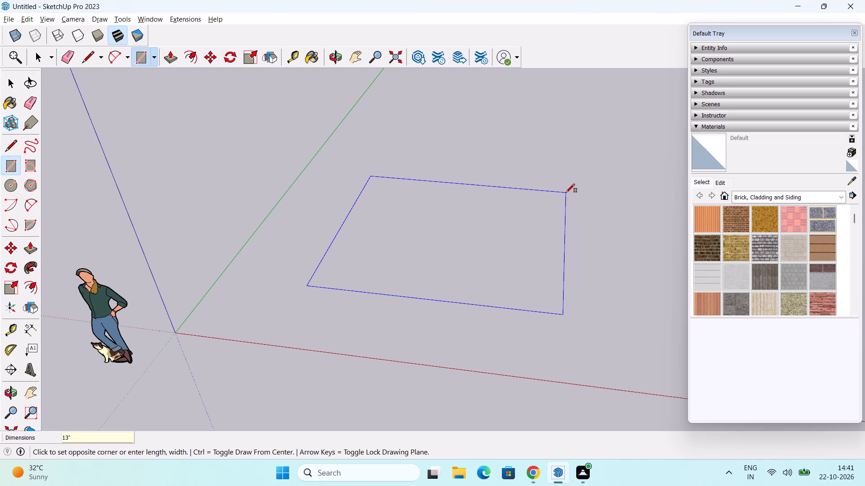
pyautogui.press(',')
pyautogui.write('11\'3"')
pyautogui.press('Return')
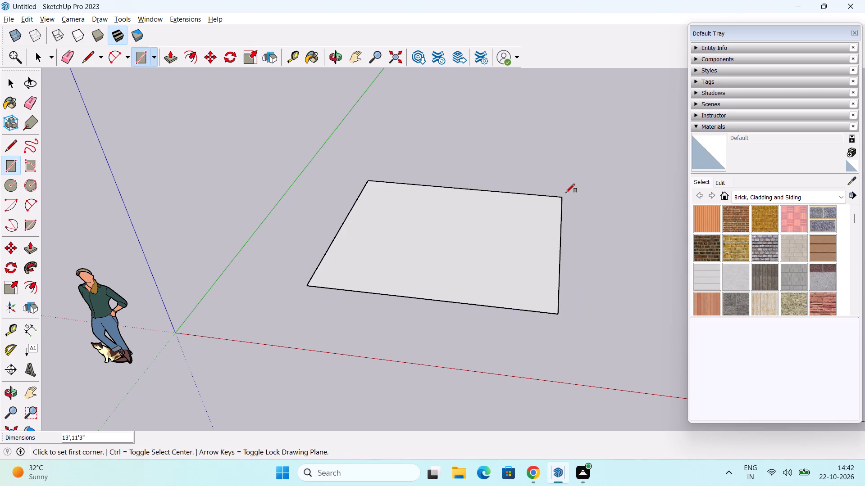
pyautogui.press('space')
# Push/Pull the rectangle up 6" to form a floor slab.
pyautogui.moveTo(492, 245); pyautogui.dragTo(507, 256, button='middle')
pyautogui.scroll(2, 480, 259)
pyautogui.moveTo(480, 258); pyautogui.dragTo(482, 261, button='middle')
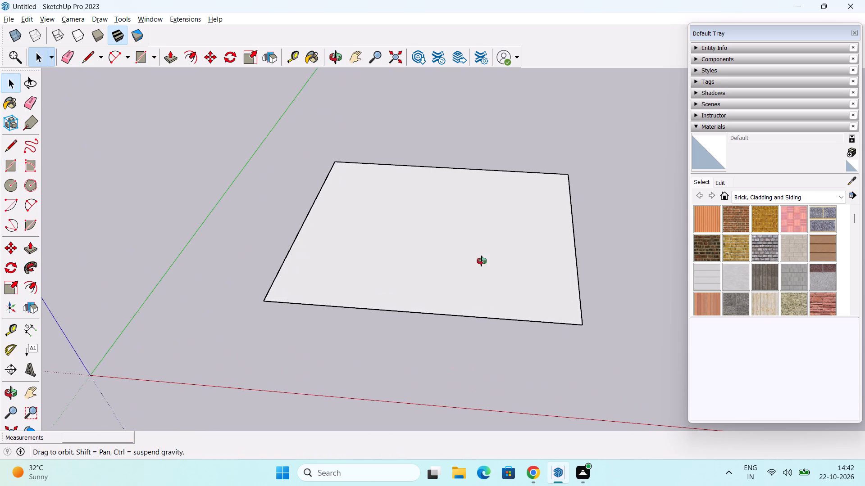
pyautogui.moveTo(482, 261); pyautogui.dragTo(488, 259, button='middle')
pyautogui.moveTo(495, 260); pyautogui.dragTo(452, 332, button='middle')
pyautogui.moveTo(444, 336); pyautogui.dragTo(466, 296, button='middle')
pyautogui.moveTo(458, 294); pyautogui.dragTo(492, 291, button='middle')
pyautogui.moveTo(473, 296); pyautogui.dragTo(465, 324, button='middle')
pyautogui.scroll(1, 462, 272)
pyautogui.moveTo(474, 285); pyautogui.dragTo(453, 277, button='middle')
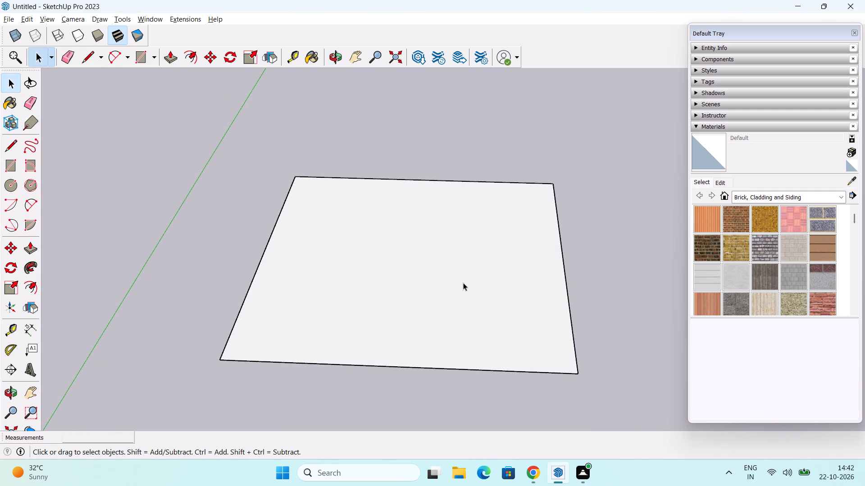
pyautogui.press('p')
pyautogui.click(441, 271)
pyautogui.write('6"')
pyautogui.press('Return')
pyautogui.moveTo(432, 246); pyautogui.dragTo(434, 212, button='middle')
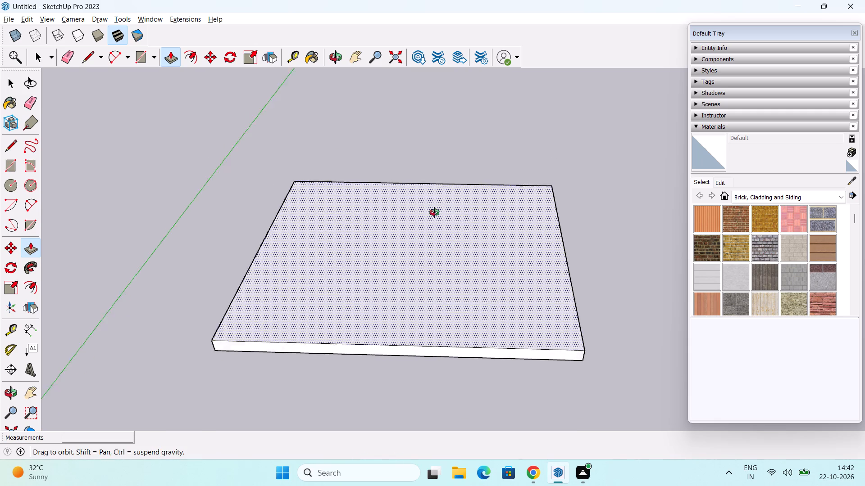
pyautogui.moveTo(434, 212); pyautogui.dragTo(436, 231, button='middle')
pyautogui.press('space')
# Copy the left edge of the slab's top face 9" inward to outline the left wall's thickness.
pyautogui.scroll(-2, 434, 213)
pyautogui.moveTo(434, 215); pyautogui.dragTo(433, 310, button='middle')
pyautogui.moveTo(449, 200); pyautogui.dragTo(442, 302, button='middle')
pyautogui.scroll(2, 407, 290)
pyautogui.moveTo(426, 291); pyautogui.dragTo(430, 229, button='middle')
pyautogui.moveTo(392, 245); pyautogui.dragTo(392, 252, button='middle')
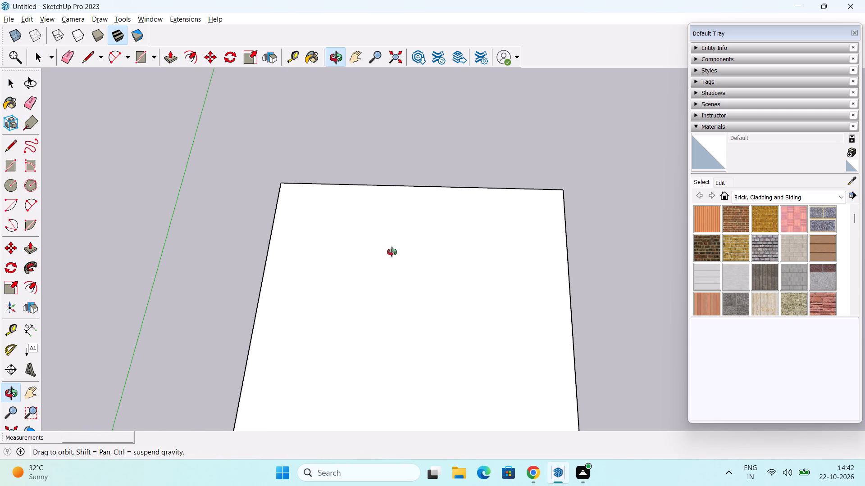
pyautogui.moveTo(392, 252); pyautogui.dragTo(386, 275, button='middle')
pyautogui.moveTo(370, 304); pyautogui.dragTo(376, 291, button='middle')
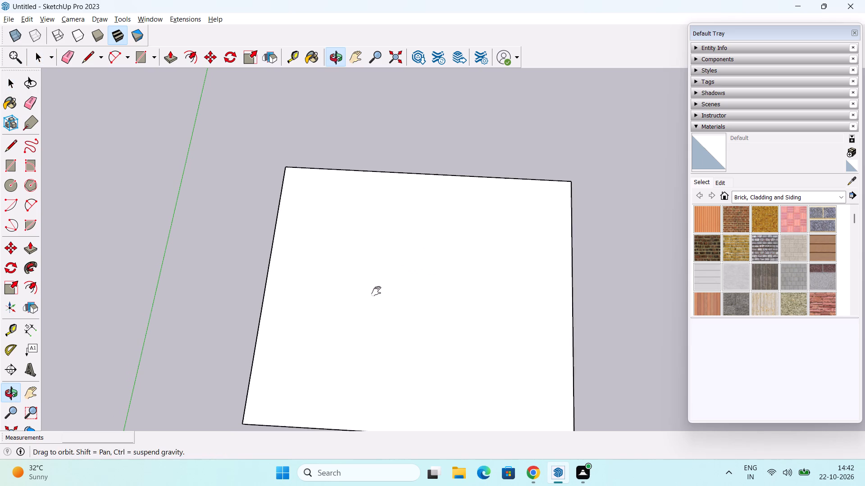
pyautogui.moveTo(376, 291); pyautogui.dragTo(378, 288, button='middle')
pyautogui.click(269, 284)
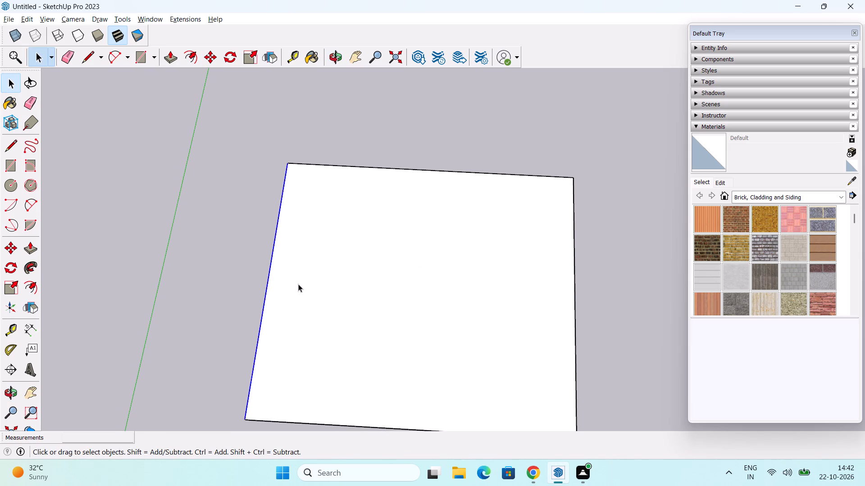
pyautogui.press('m')
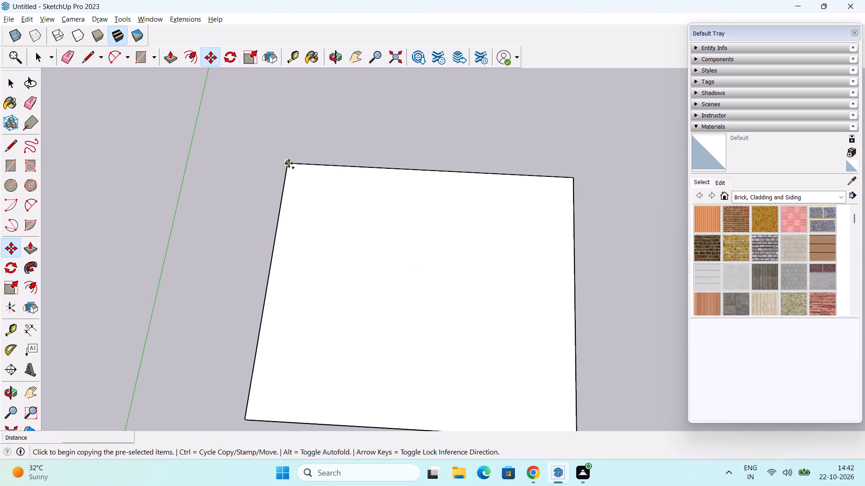
pyautogui.click(289, 163)
pyautogui.write('9"')
pyautogui.press('Return')
pyautogui.press('space')
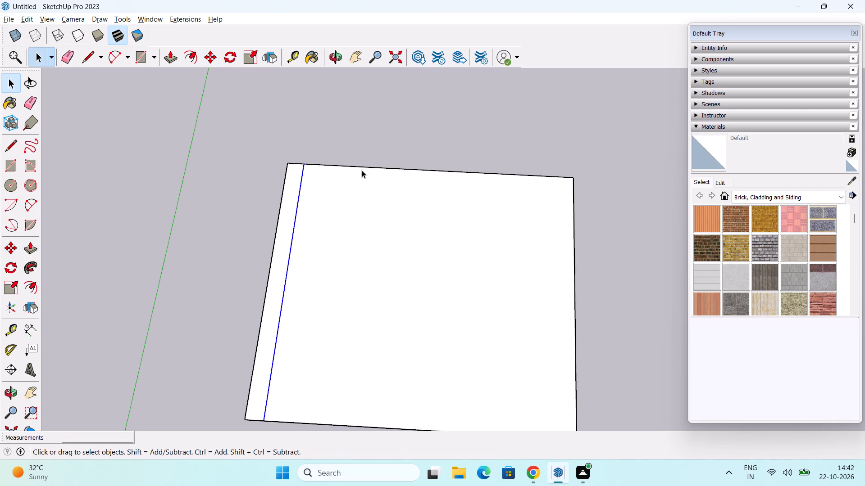
# Copy the back edge of the slab's top face 9" inward along the left wall's inner line.
pyautogui.click(368, 168)
pyautogui.press('m')
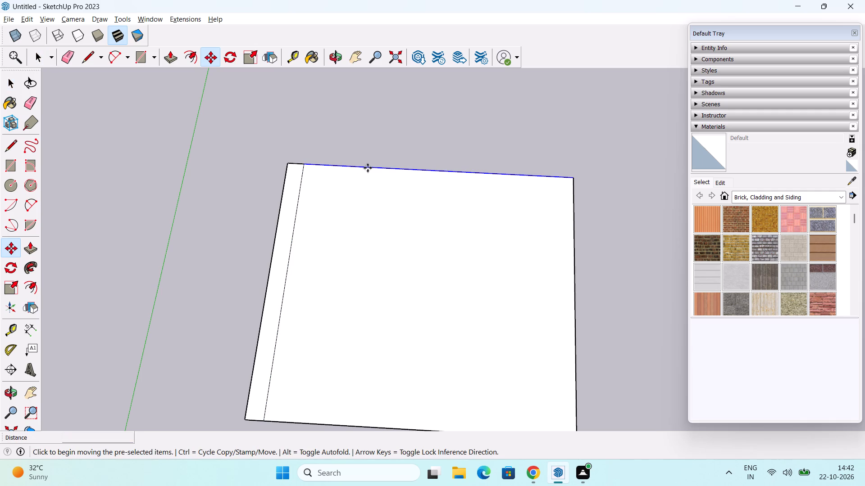
pyautogui.click(305, 162)
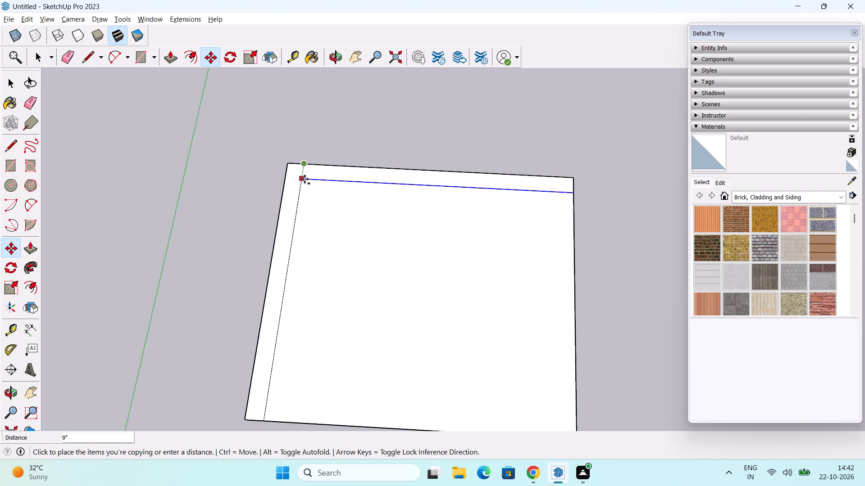
pyautogui.click(305, 179)
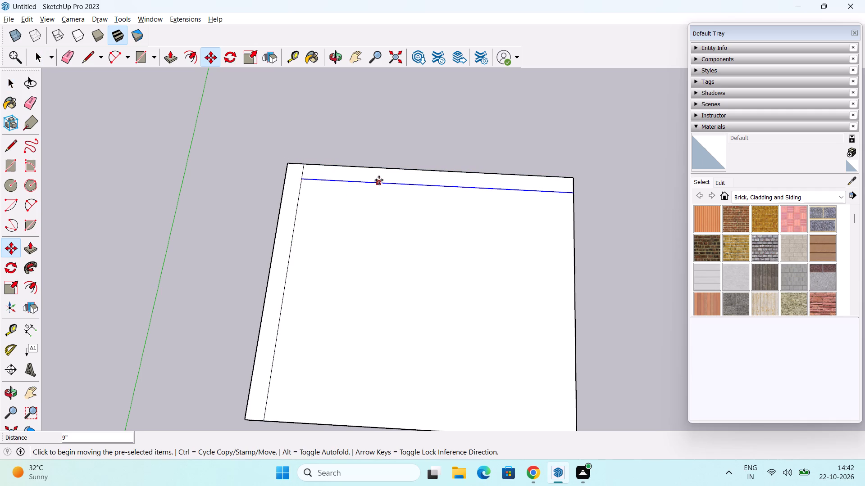
pyautogui.press('space')
# Erase the short line segment at the back-left corner to join the two wall strips into one L-shaped face.
pyautogui.middleClick(380, 199)
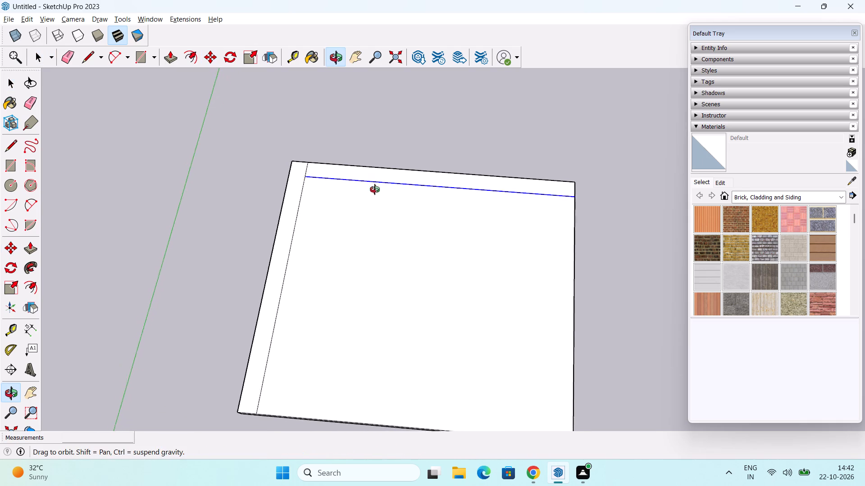
pyautogui.press('e')
pyautogui.scroll(2, 314, 177)
pyautogui.click(299, 170)
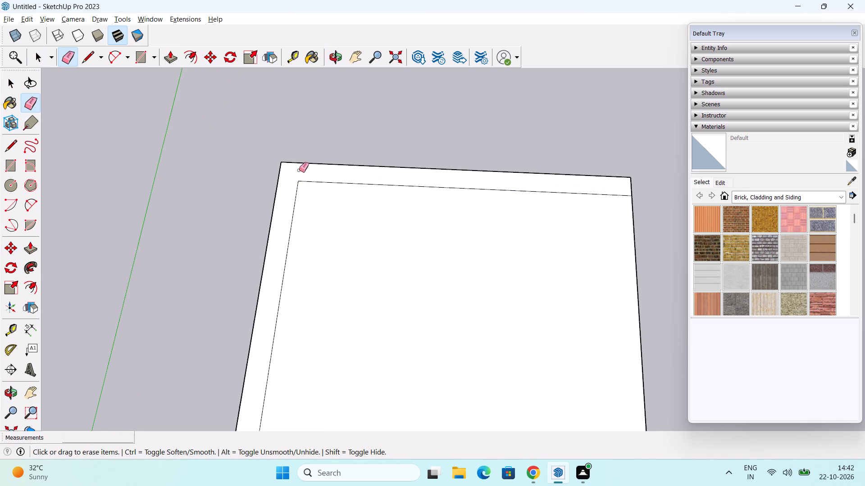
pyautogui.scroll(-2, 332, 186)
pyautogui.scroll(-3, 369, 229)
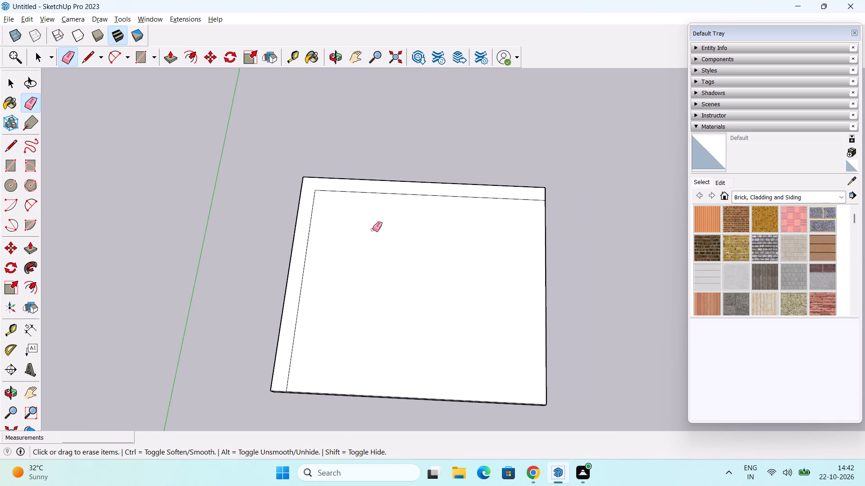
pyautogui.press('space')
# Push/Pull the L-shaped strip up 10' to raise the left and back walls.
pyautogui.moveTo(392, 244); pyautogui.dragTo(394, 238, button='middle')
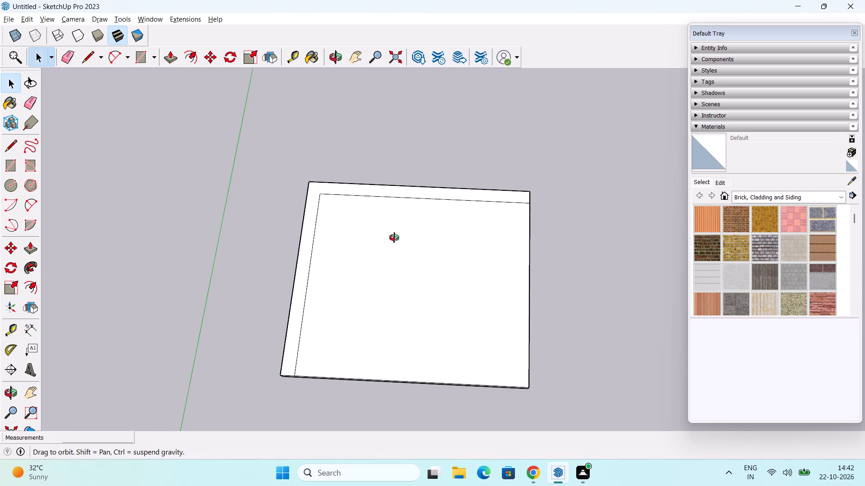
pyautogui.moveTo(394, 238); pyautogui.dragTo(397, 231, button='middle')
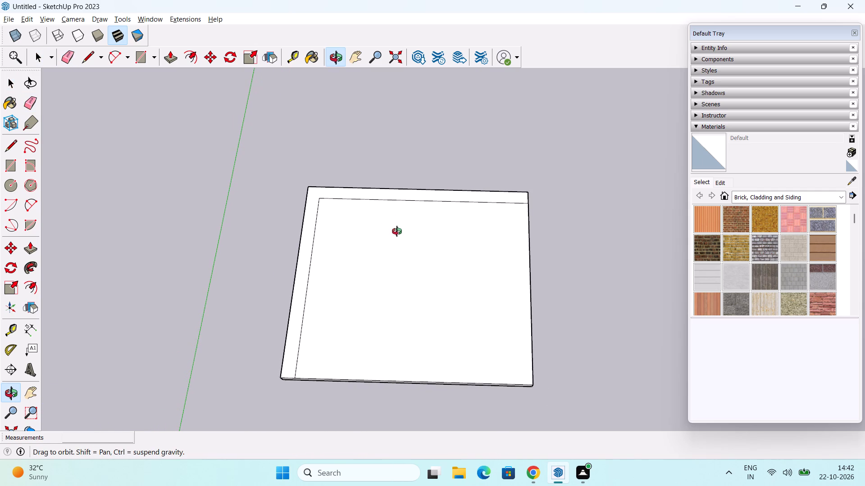
pyautogui.moveTo(397, 231); pyautogui.dragTo(399, 233, button='middle')
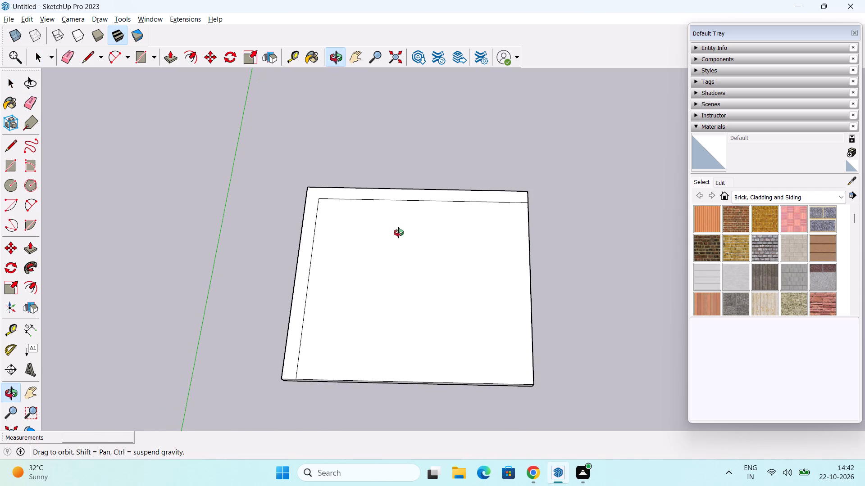
pyautogui.moveTo(399, 233); pyautogui.dragTo(389, 231, button='middle')
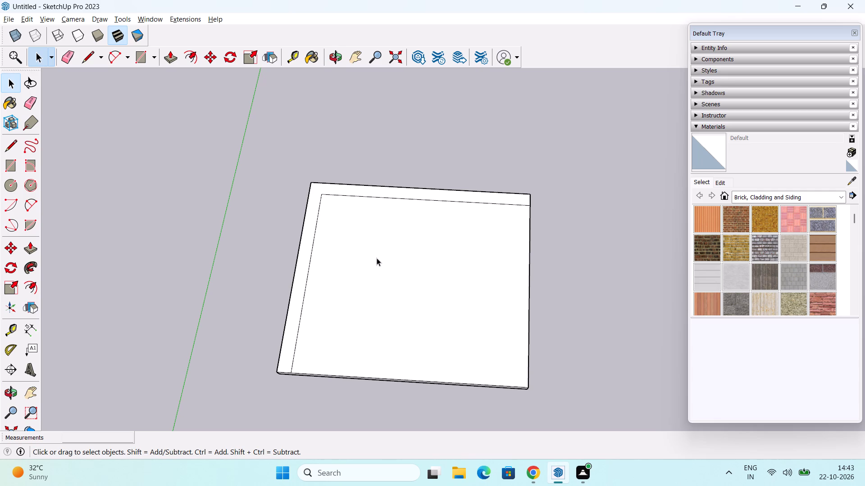
pyautogui.moveTo(372, 278); pyautogui.dragTo(387, 271, button='middle')
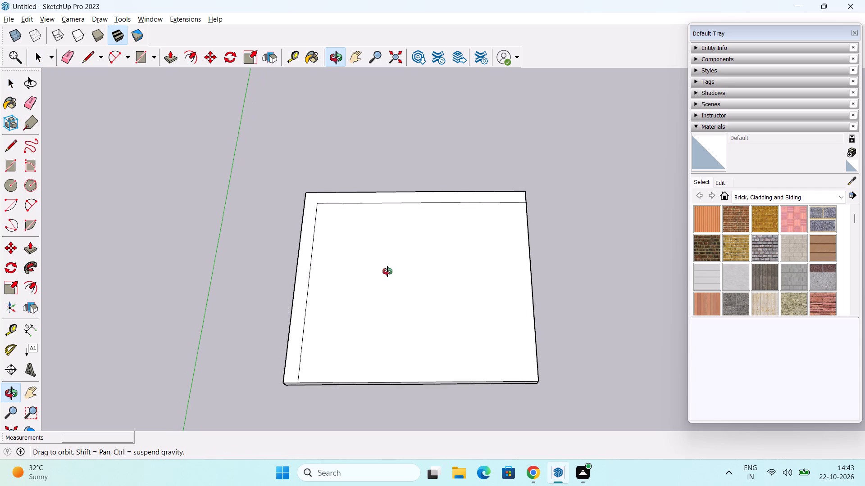
pyautogui.moveTo(387, 271); pyautogui.dragTo(387, 272, button='middle')
pyautogui.press('p')
pyautogui.click(305, 268)
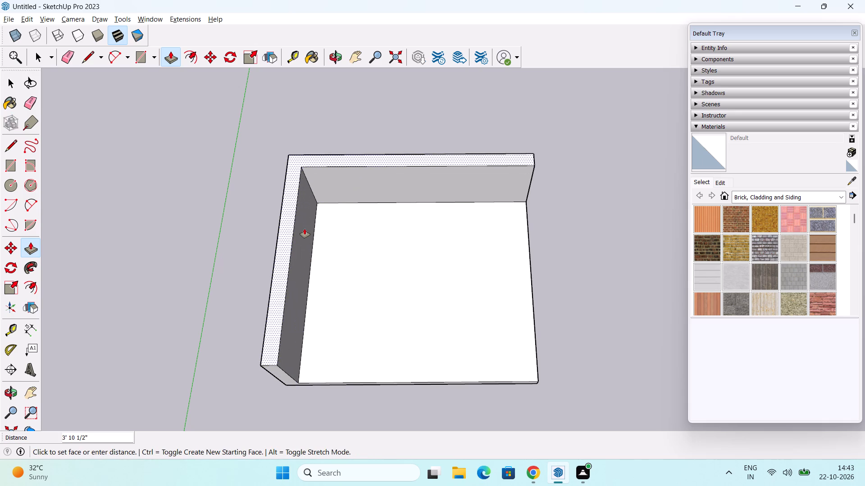
pyautogui.write("10'")
pyautogui.press('Return')
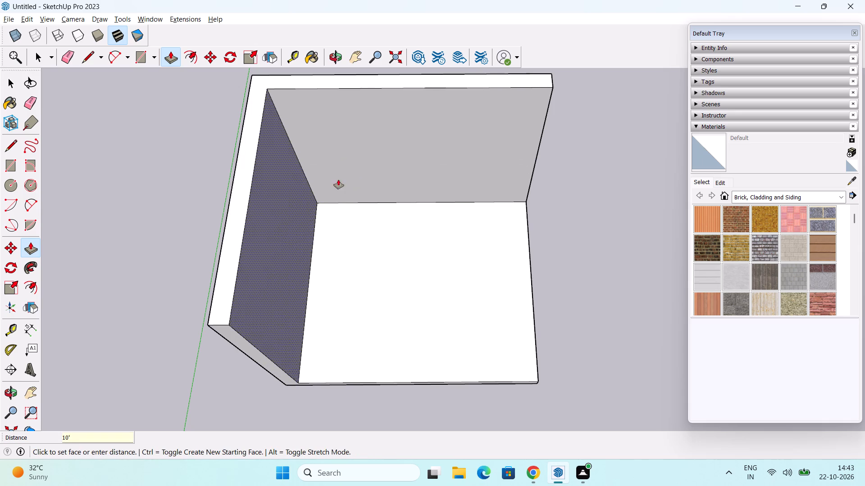
pyautogui.press('space')
# Place a horizontal guide on the left wall's inner face, 3' above the floor edge.
pyautogui.moveTo(358, 236); pyautogui.dragTo(373, 195, button='middle')
pyautogui.moveTo(304, 338); pyautogui.dragTo(237, 308, button='middle')
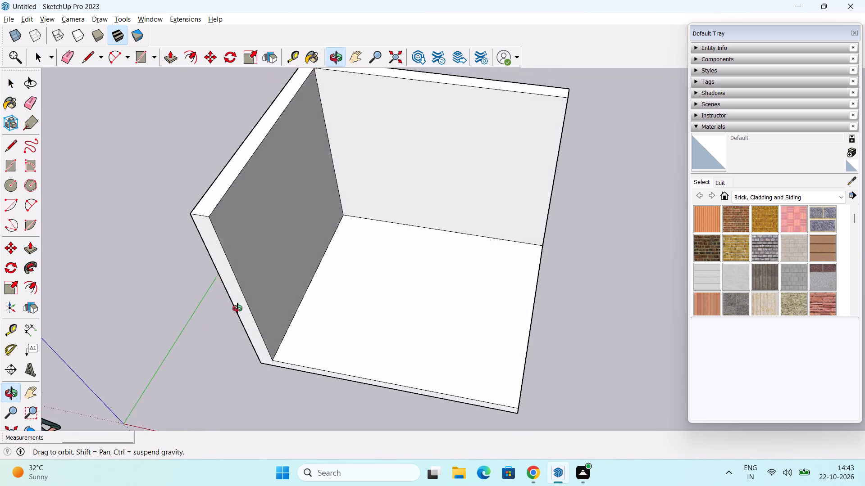
pyautogui.moveTo(237, 308); pyautogui.dragTo(225, 306, button='middle')
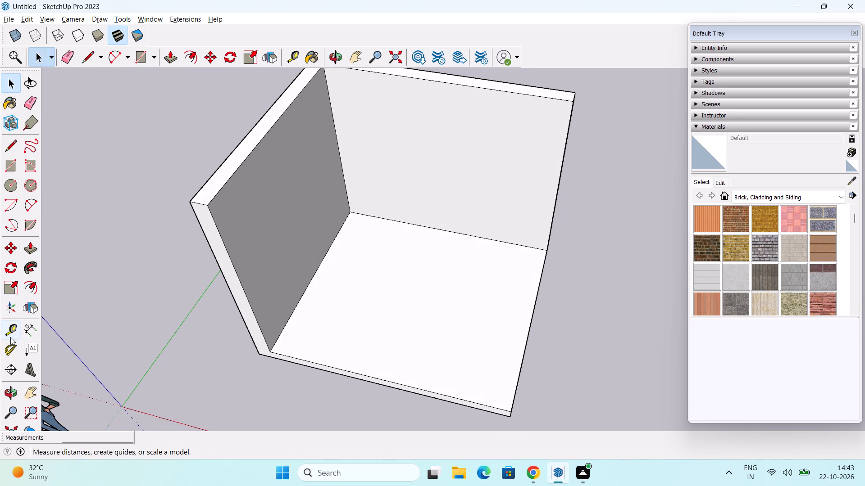
pyautogui.click(10, 337)
pyautogui.click(284, 331)
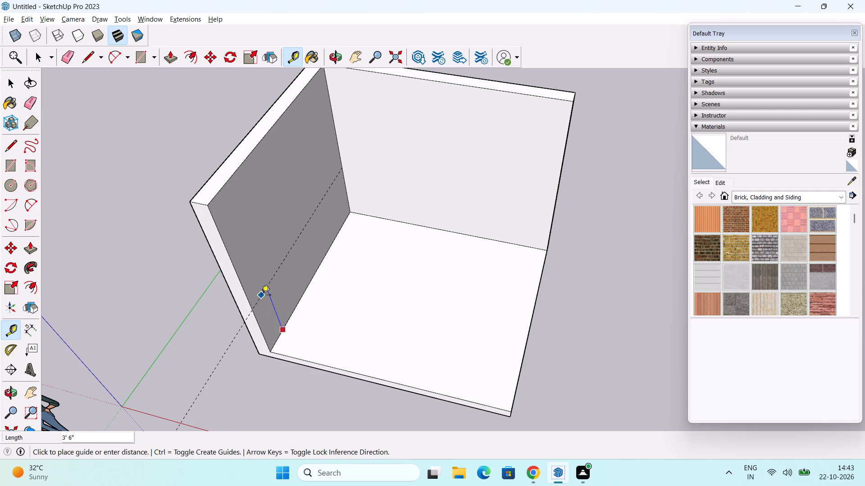
pyautogui.write("3'")
pyautogui.press('Return')
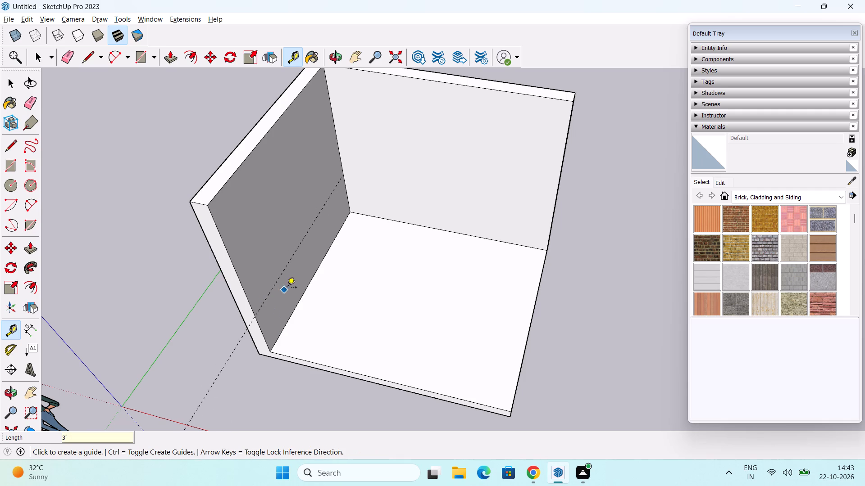
# Place a second horizontal guide on the left wall's inner face, 3' above the existing horizontal guide.
pyautogui.click(280, 282)
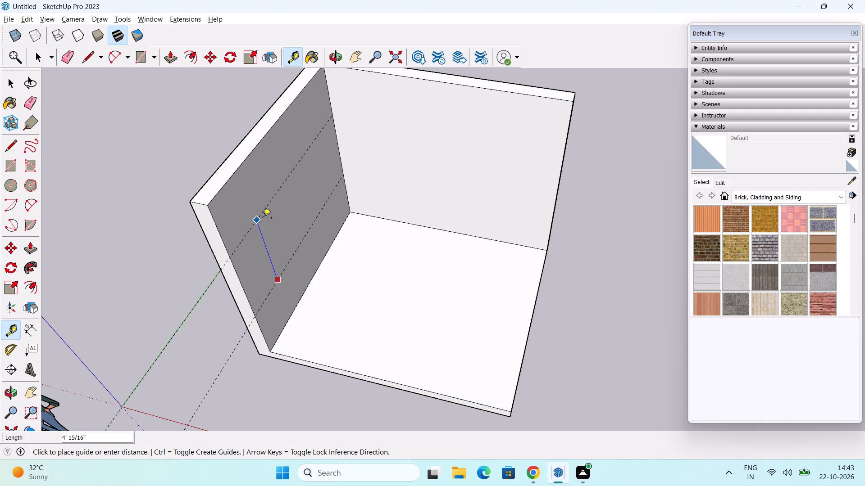
pyautogui.write("3'")
pyautogui.press('Return')
# Place an upright guide on the left wall's inner face, 6" in from the wall's front edge.
pyautogui.moveTo(327, 334); pyautogui.dragTo(321, 329, button='middle')
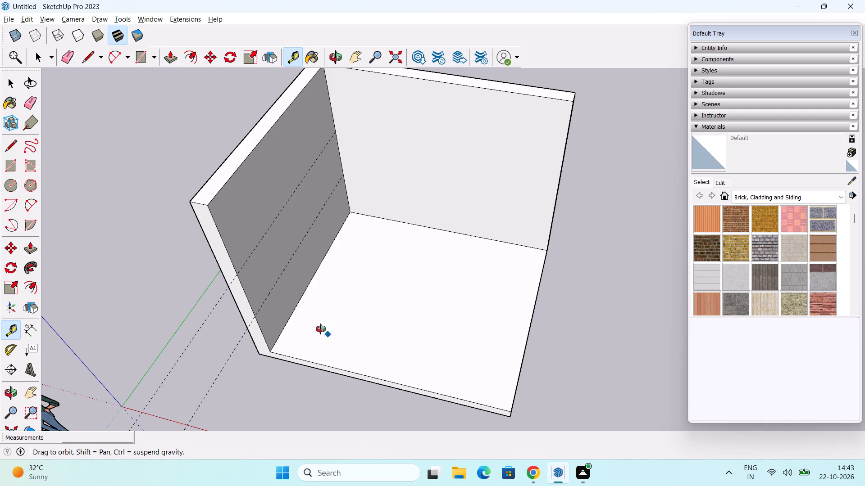
pyautogui.moveTo(321, 329); pyautogui.dragTo(335, 346, button='middle')
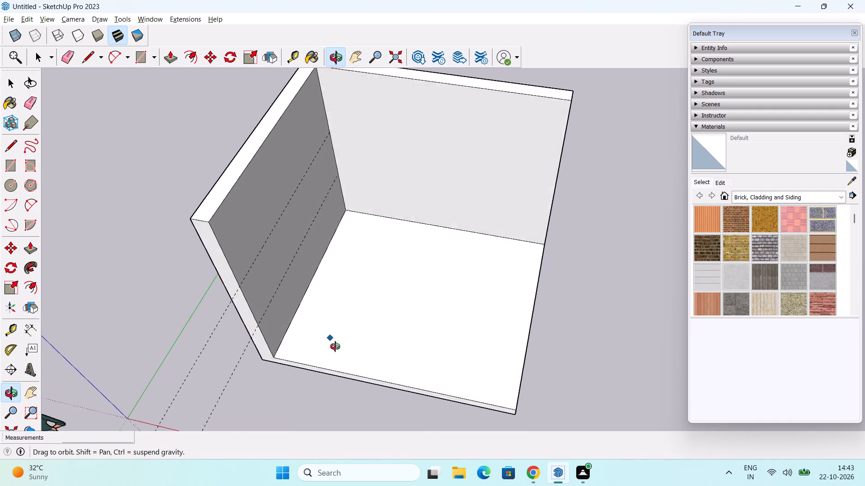
pyautogui.moveTo(335, 346); pyautogui.dragTo(334, 347, button='middle')
pyautogui.scroll(4, 266, 325)
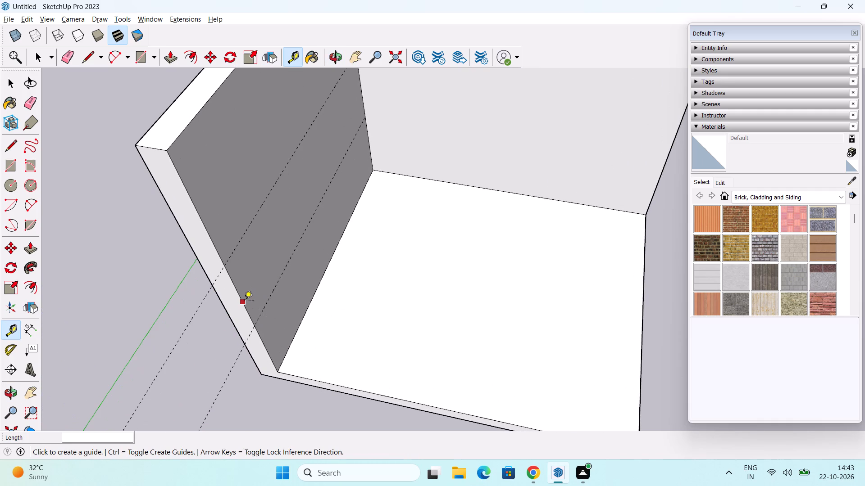
pyautogui.click(244, 301)
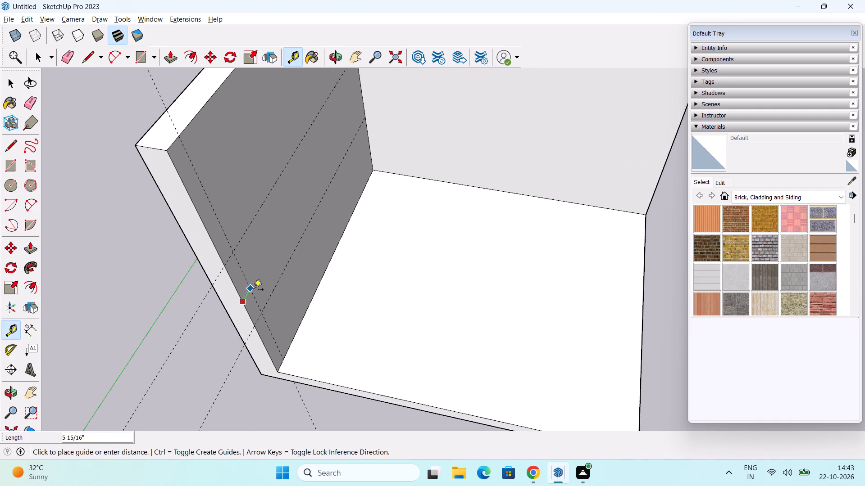
pyautogui.write('6"')
pyautogui.press('Return')
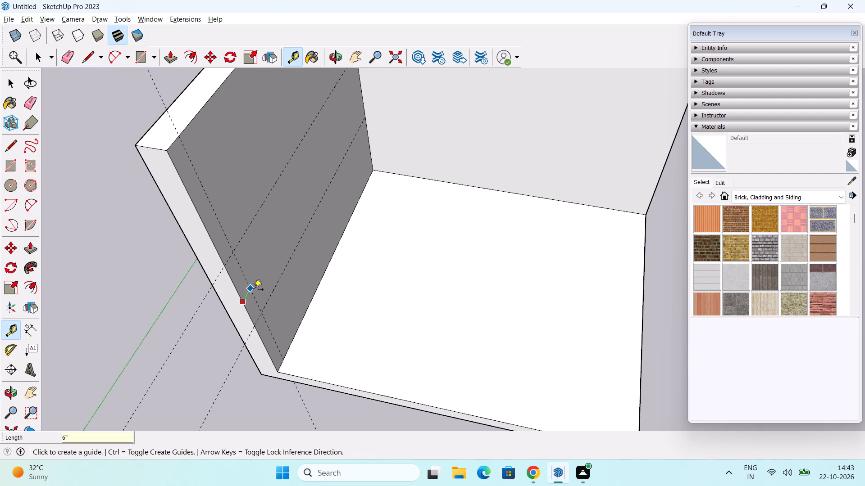
# Place another upright guide on the left wall, 4' toward the back wall from the first upright guide.
pyautogui.click(252, 287)
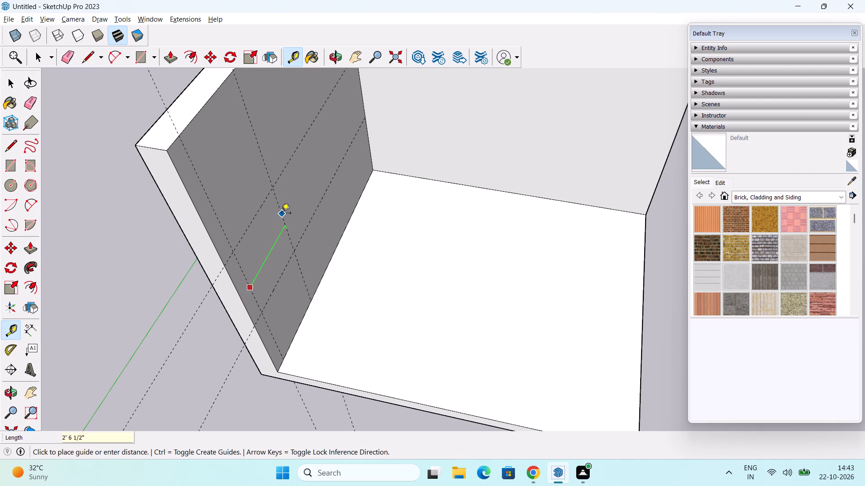
pyautogui.write("4'")
pyautogui.press('Return')
# Examine the guide grid on the left wall and the room from several angles.
pyautogui.moveTo(414, 254); pyautogui.dragTo(334, 218, button='middle')
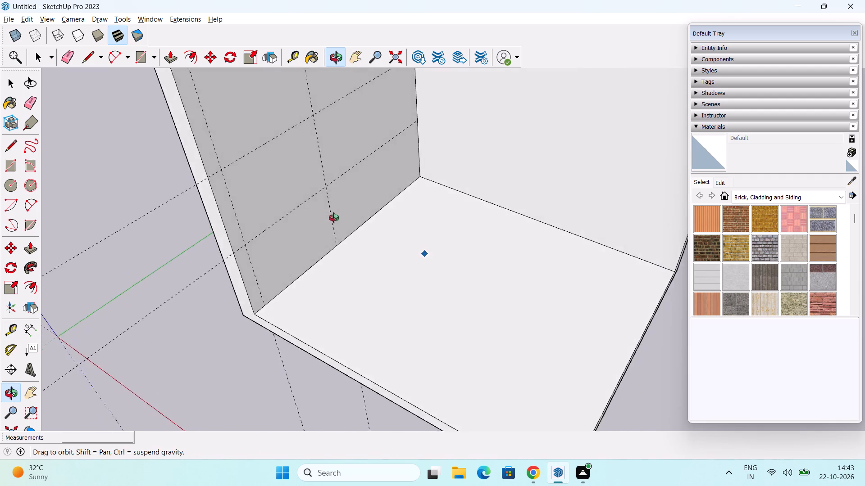
pyautogui.moveTo(334, 218); pyautogui.dragTo(408, 330, button='middle')
pyautogui.scroll(-2, 398, 323)
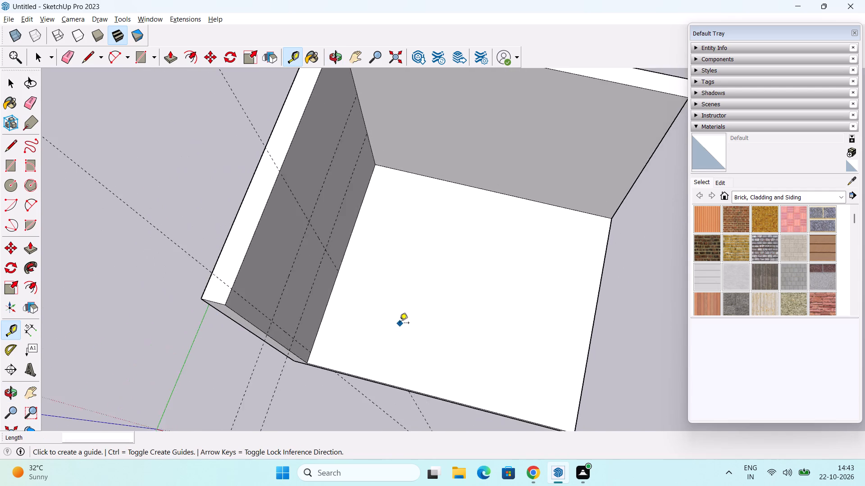
pyautogui.moveTo(400, 324); pyautogui.dragTo(400, 235, button='middle')
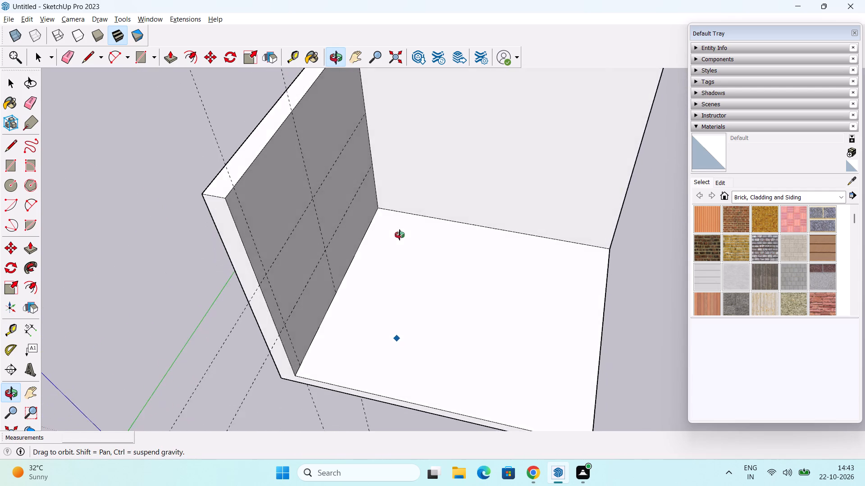
pyautogui.moveTo(400, 235); pyautogui.dragTo(455, 277, button='middle')
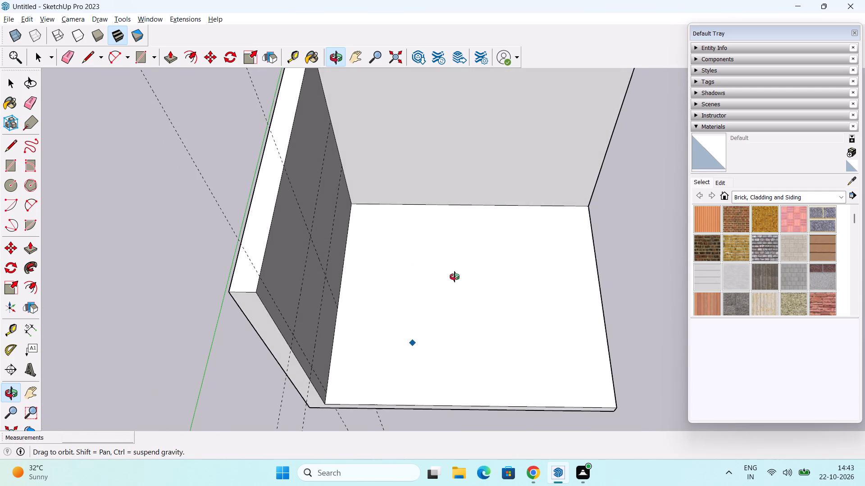
pyautogui.moveTo(455, 277); pyautogui.dragTo(468, 281, button='middle')
pyautogui.moveTo(460, 279); pyautogui.dragTo(455, 267, button='middle')
pyautogui.moveTo(473, 279); pyautogui.dragTo(450, 310, button='middle')
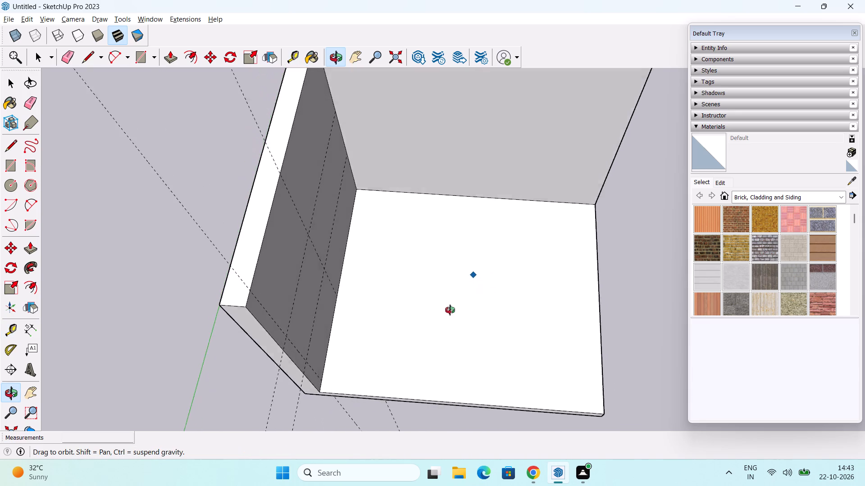
pyautogui.moveTo(450, 310); pyautogui.dragTo(469, 305, button='middle')
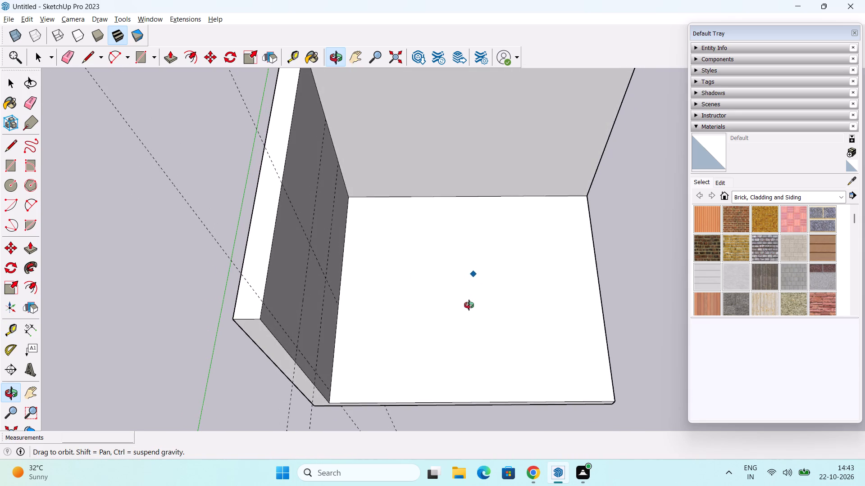
pyautogui.moveTo(469, 305); pyautogui.dragTo(469, 306, button='middle')
pyautogui.press('space')
# Draw a 4' wide rectangle on the left wall's inner face, snapping to opposite intersections of the four guides.
pyautogui.moveTo(417, 291); pyautogui.dragTo(250, 205, button='middle')
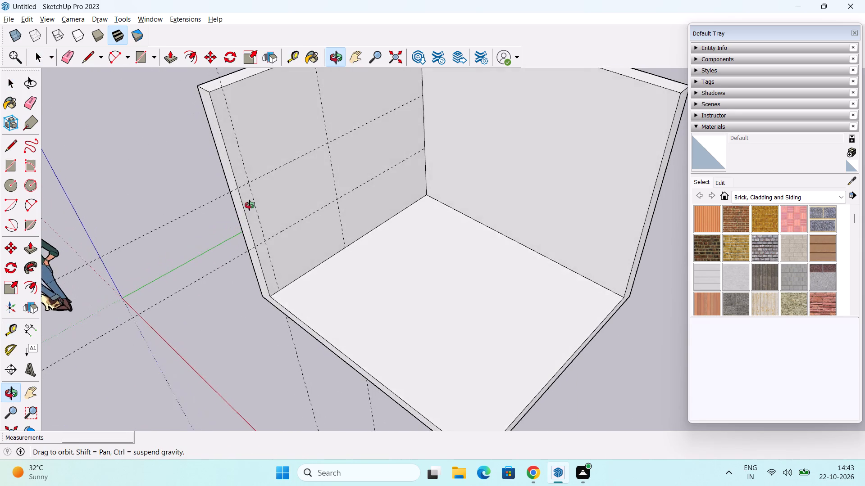
pyautogui.moveTo(250, 205); pyautogui.dragTo(314, 257, button='middle')
pyautogui.moveTo(336, 266); pyautogui.dragTo(292, 237, button='middle')
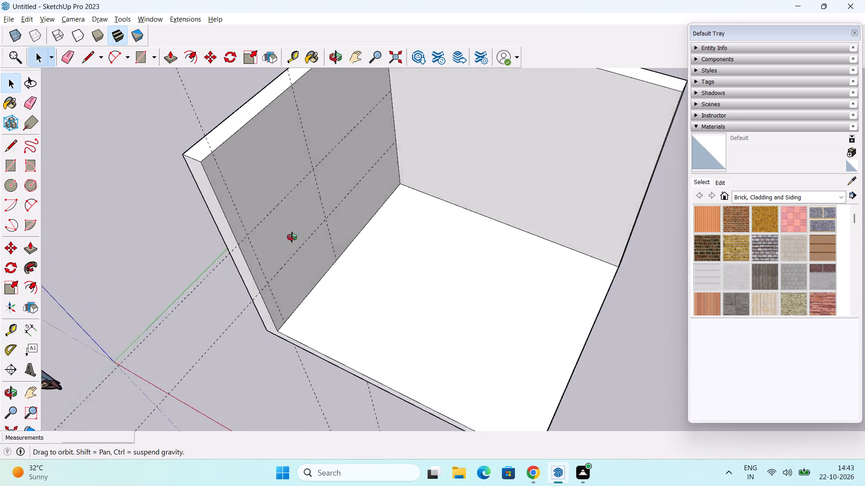
pyautogui.moveTo(292, 237); pyautogui.dragTo(287, 235, button='middle')
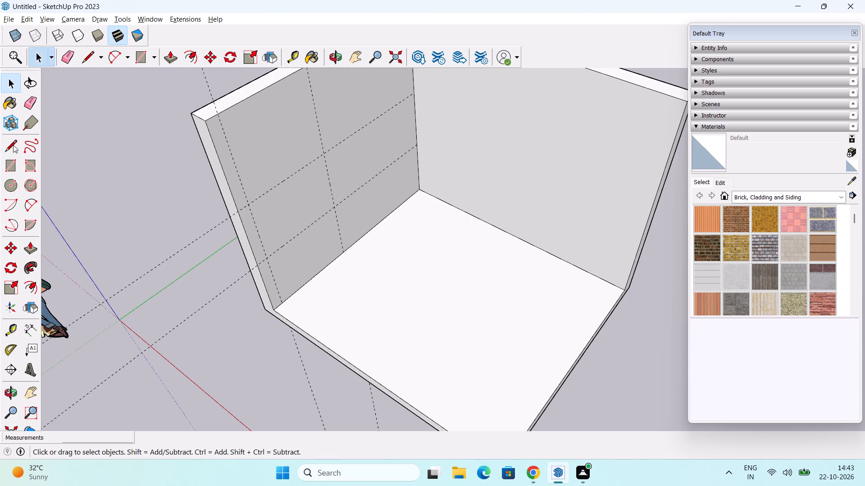
pyautogui.moveTo(14, 168); pyautogui.dragTo(27, 168)
pyautogui.scroll(2, 294, 202)
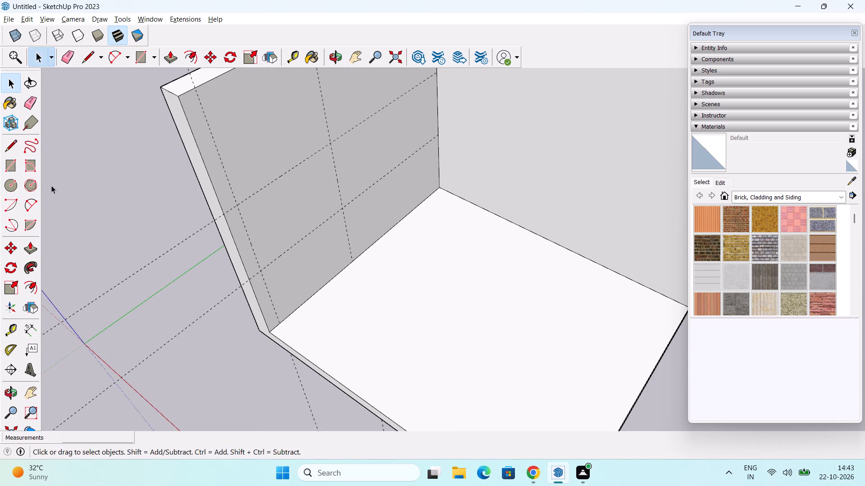
pyautogui.click(9, 165)
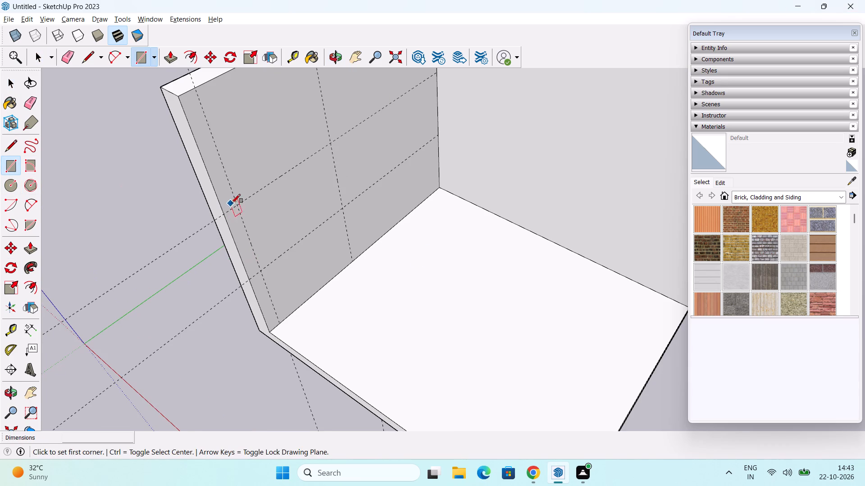
pyautogui.click(238, 203)
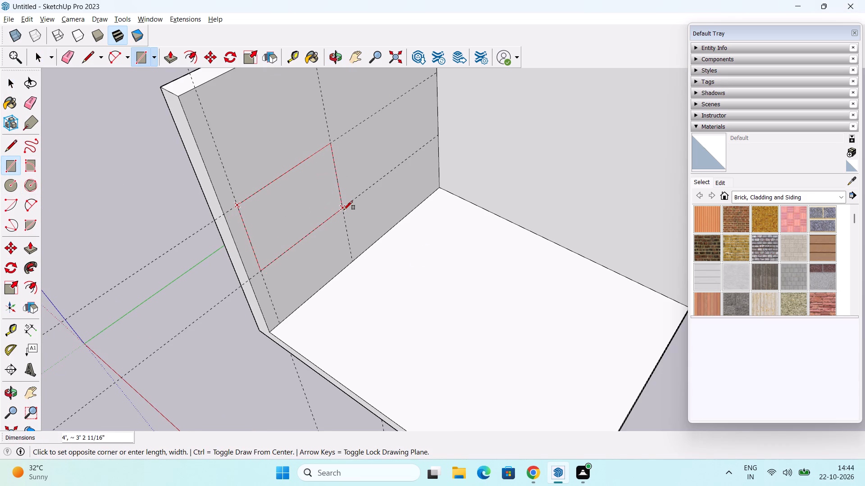
pyautogui.click(344, 209)
# Push/Pull the rectangle 9" through the left wall to cut a window opening.
pyautogui.press('space')
pyautogui.scroll(-3, 314, 218)
pyautogui.moveTo(318, 234); pyautogui.dragTo(327, 230, button='middle')
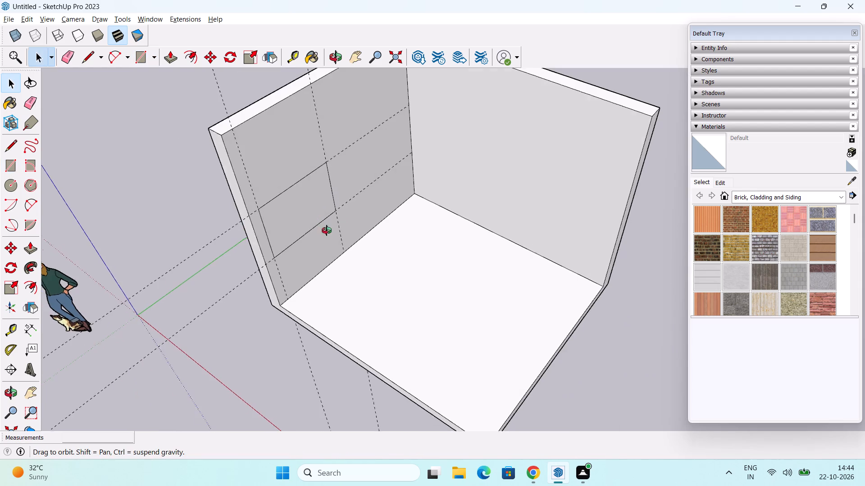
pyautogui.moveTo(327, 230); pyautogui.dragTo(375, 276, button='middle')
pyautogui.press('p')
pyautogui.click(290, 246)
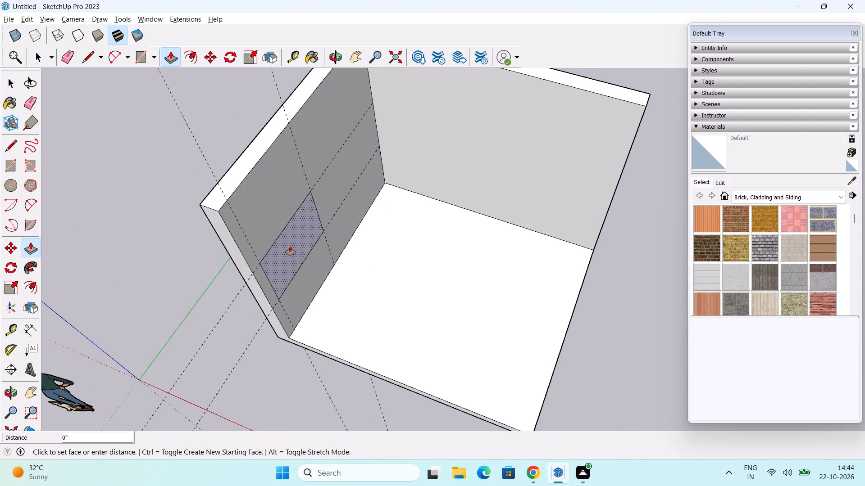
pyautogui.click(233, 165)
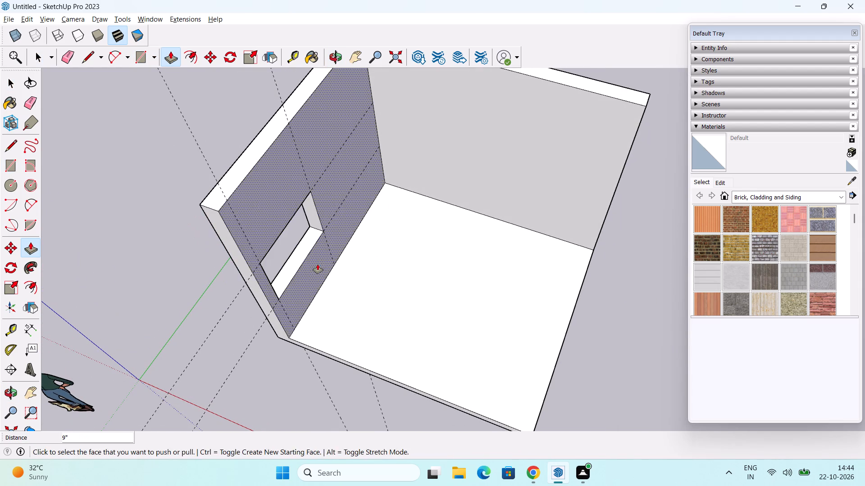
# Inspect the window opening and the room from different angles.
pyautogui.moveTo(323, 263); pyautogui.dragTo(173, 111, button='middle')
pyautogui.moveTo(366, 266); pyautogui.dragTo(603, 261, button='middle')
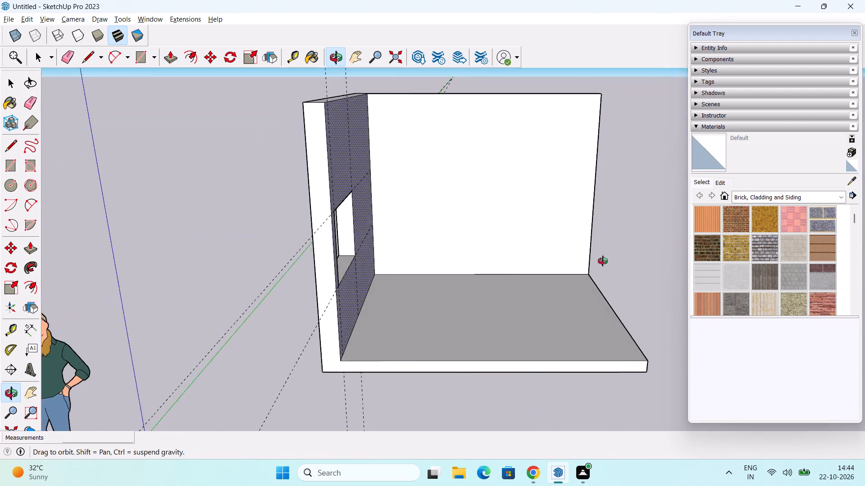
pyautogui.moveTo(603, 261); pyautogui.dragTo(596, 262, button='middle')
pyautogui.moveTo(355, 302); pyautogui.dragTo(121, 360, button='middle')
pyautogui.moveTo(411, 315); pyautogui.dragTo(418, 301, button='middle')
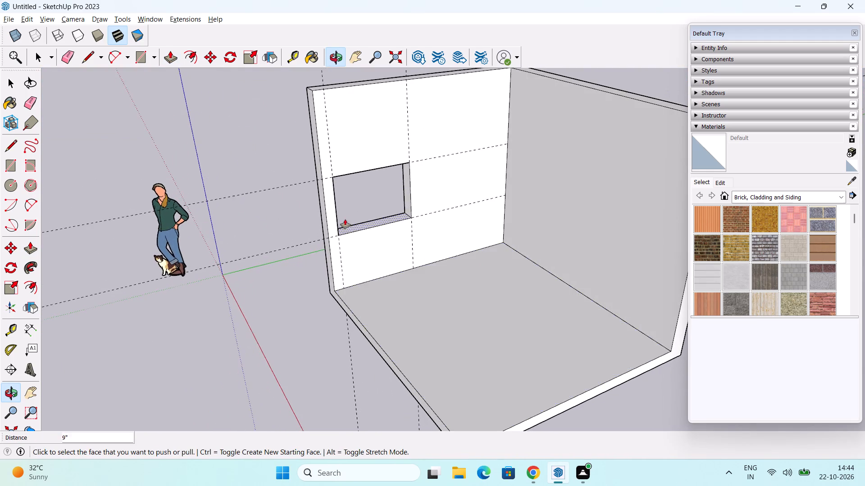
pyautogui.scroll(4, 347, 216)
pyautogui.moveTo(389, 252); pyautogui.dragTo(400, 259, button='middle')
pyautogui.scroll(-3, 402, 260)
pyautogui.moveTo(413, 289); pyautogui.dragTo(428, 265, button='middle')
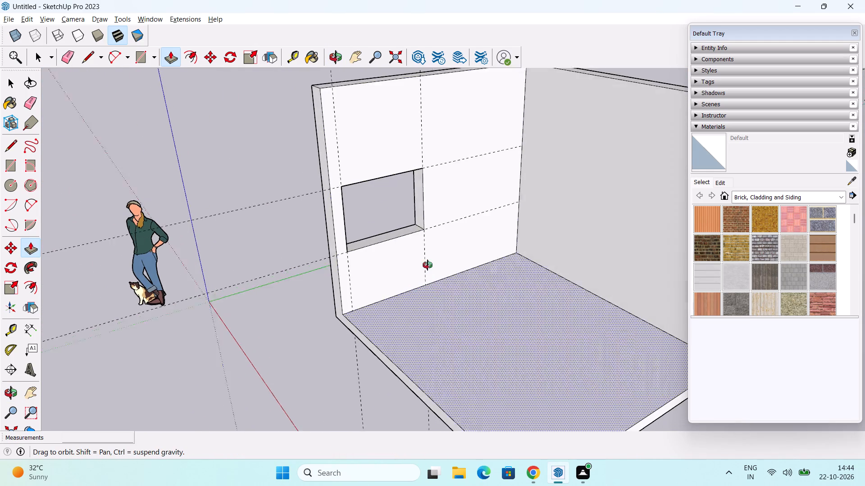
pyautogui.moveTo(428, 265); pyautogui.dragTo(432, 284, button='middle')
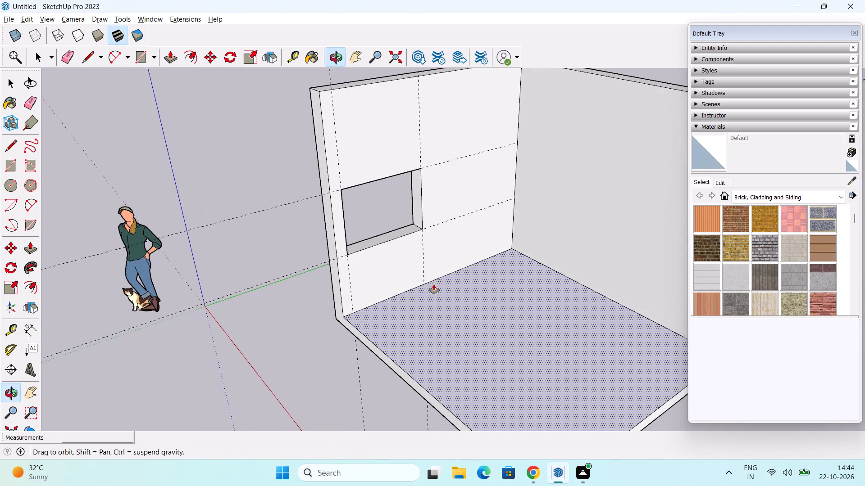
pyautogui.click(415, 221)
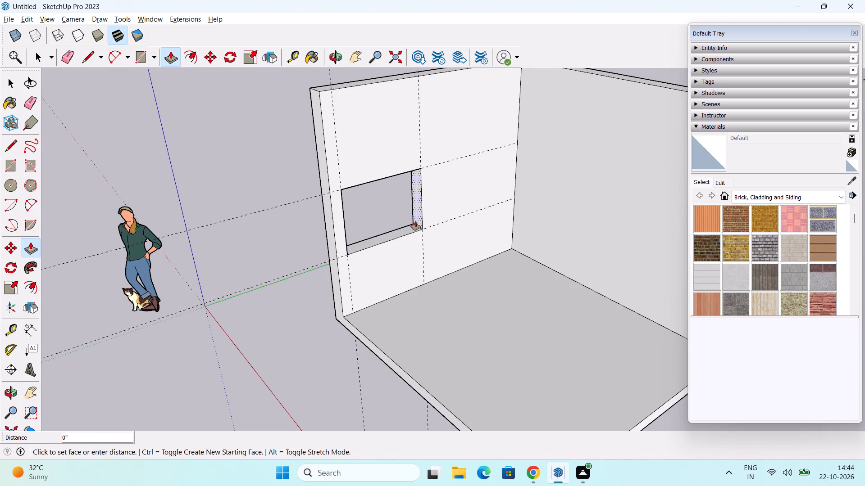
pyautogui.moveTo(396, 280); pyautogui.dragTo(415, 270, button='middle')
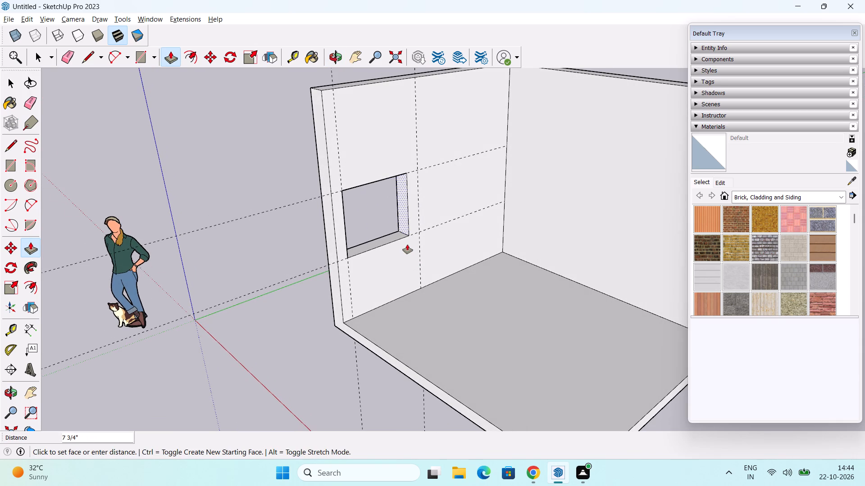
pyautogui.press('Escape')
# Examine the window opening's inner faces and the left wall from low and high viewpoints.
pyautogui.moveTo(428, 259); pyautogui.dragTo(414, 169, button='middle')
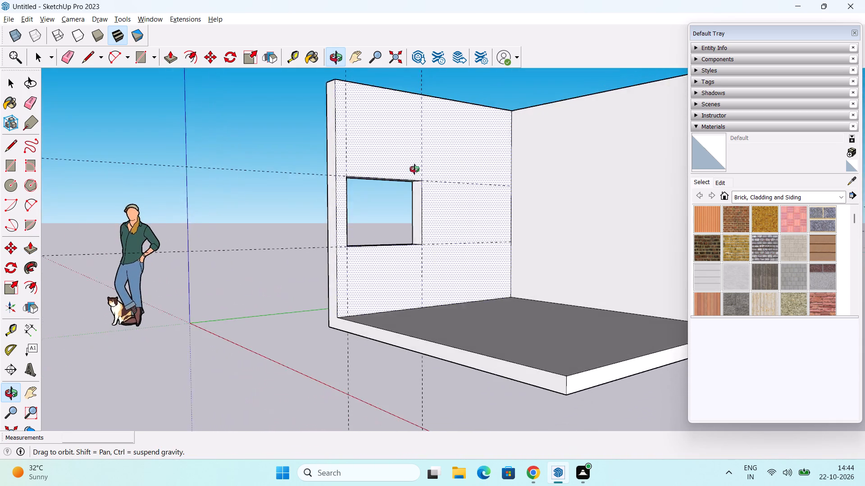
pyautogui.moveTo(414, 169); pyautogui.dragTo(498, 286, button='middle')
pyautogui.scroll(2, 356, 259)
pyautogui.moveTo(386, 263); pyautogui.dragTo(246, 227, button='middle')
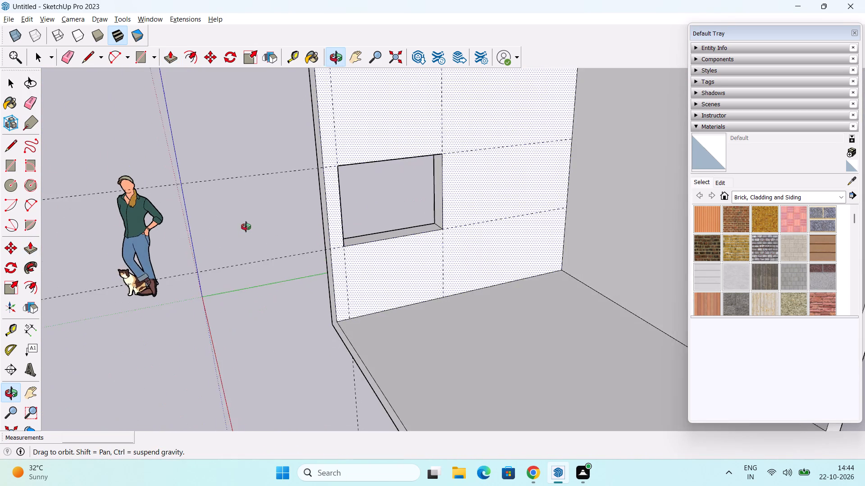
pyautogui.moveTo(246, 227); pyautogui.dragTo(277, 152, button='middle')
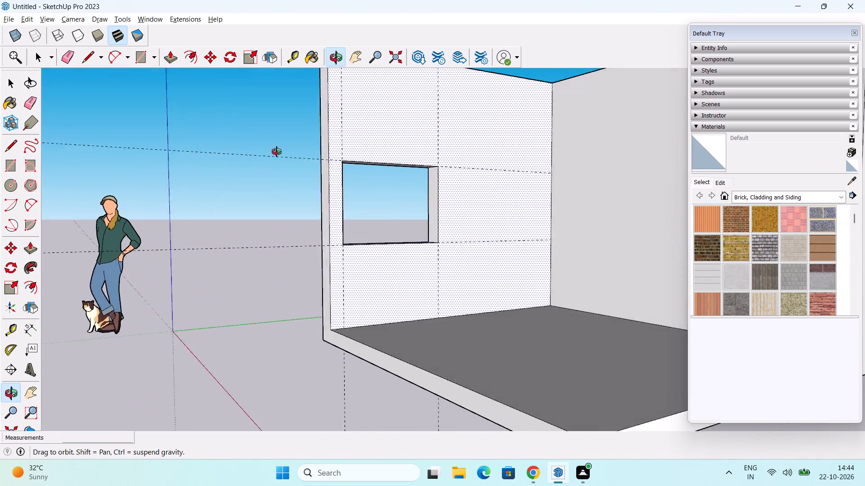
pyautogui.moveTo(277, 152); pyautogui.dragTo(384, 288, button='middle')
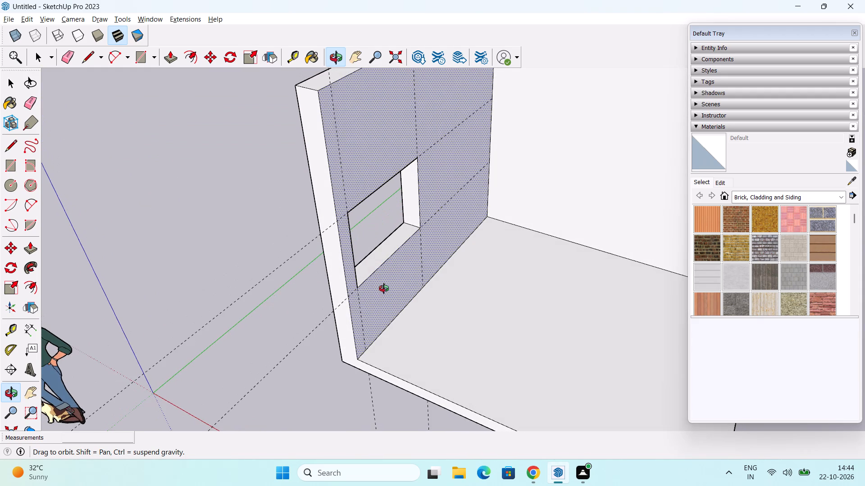
pyautogui.moveTo(384, 288); pyautogui.dragTo(384, 288, button='middle')
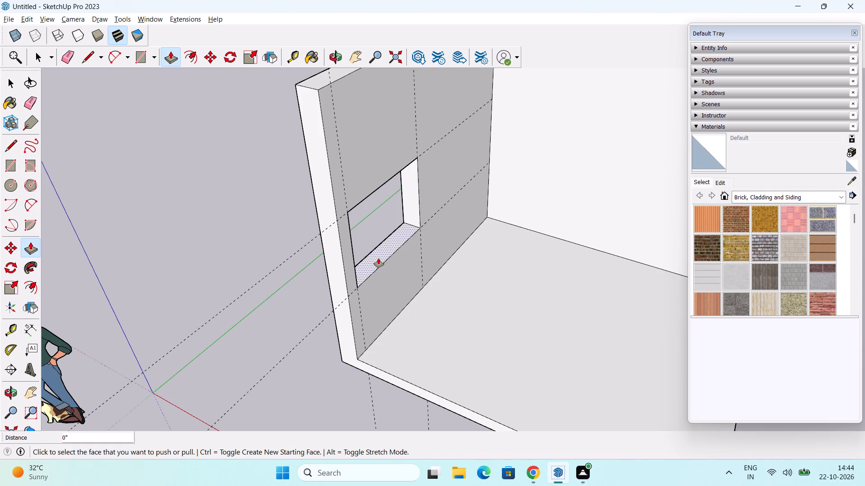
pyautogui.press('space')
pyautogui.scroll(-1, 370, 254)
pyautogui.moveTo(370, 266); pyautogui.dragTo(395, 217, button='middle')
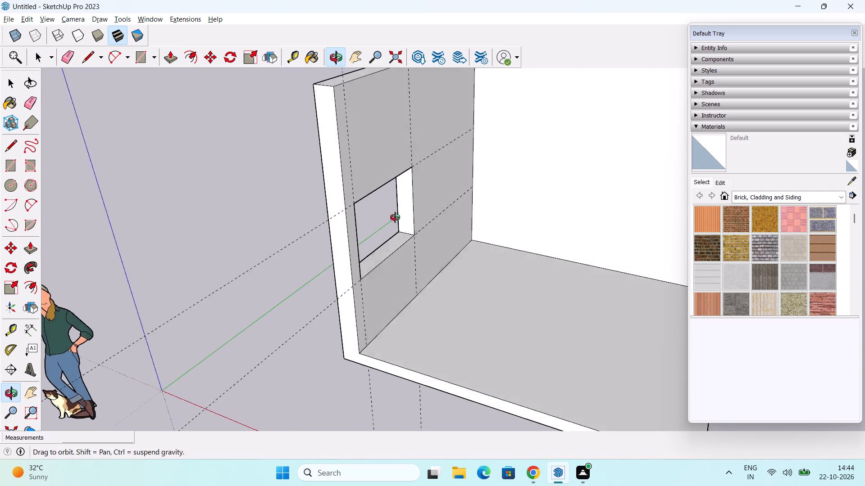
# Examine the left wall's window opening and the room interior from raised and eye-level viewpoints.
pyautogui.moveTo(395, 217); pyautogui.dragTo(484, 301, button='middle')
pyautogui.scroll(-3, 474, 278)
pyautogui.moveTo(480, 260); pyautogui.dragTo(355, 261, button='middle')
pyautogui.moveTo(407, 281); pyautogui.dragTo(314, 225, button='middle')
pyautogui.scroll(5, 310, 185)
pyautogui.keyDown('shift'); pyautogui.moveTo(350, 272); pyautogui.dragTo(342, 292, button='middle'); pyautogui.keyUp('shift')
pyautogui.moveTo(342, 286); pyautogui.dragTo(319, 247, button='middle')
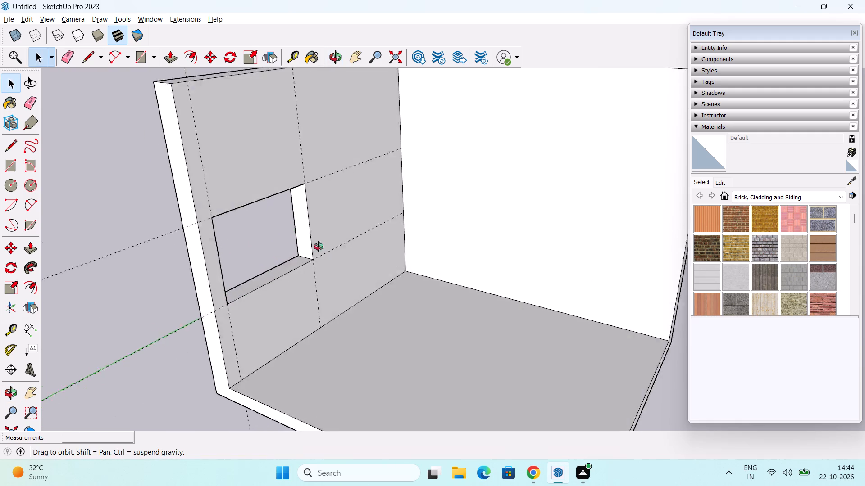
pyautogui.moveTo(319, 247); pyautogui.dragTo(471, 157, button='middle')
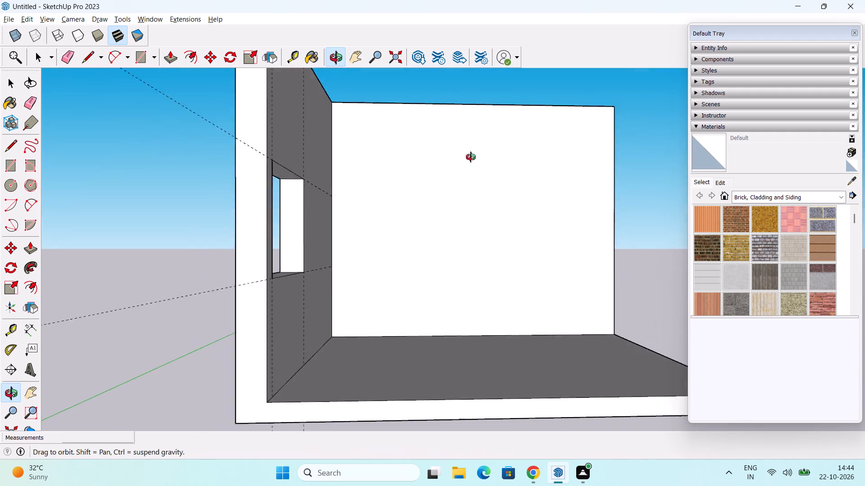
# Examine the floor, the back wall and the window opening from above at closer and wider views.
pyautogui.moveTo(471, 157); pyautogui.dragTo(402, 318, button='middle')
pyautogui.scroll(-1, 407, 245)
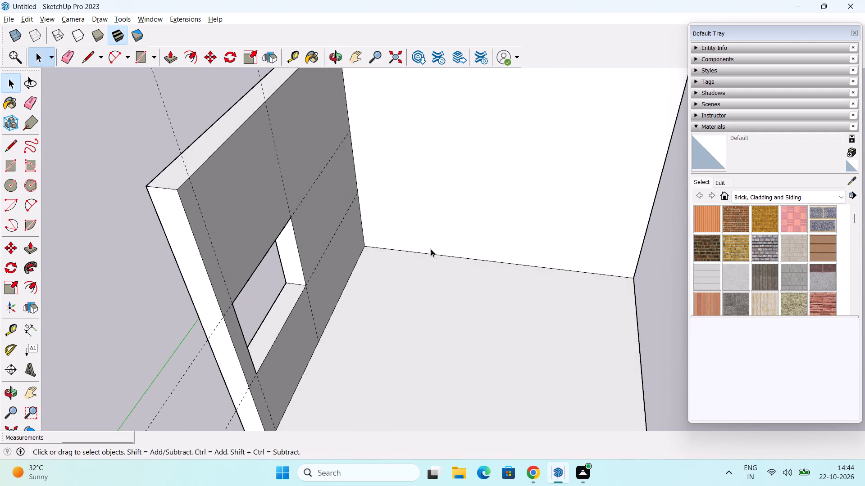
pyautogui.moveTo(421, 246); pyautogui.dragTo(351, 239, button='middle')
pyautogui.moveTo(388, 266); pyautogui.dragTo(405, 270, button='middle')
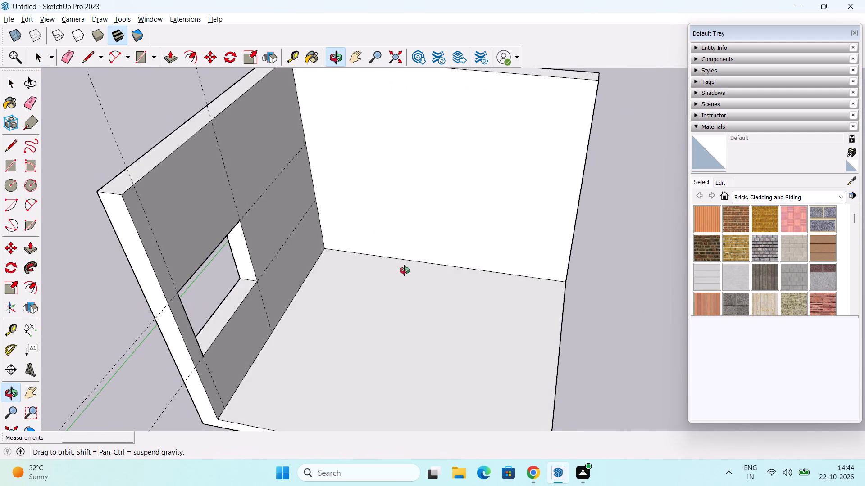
pyautogui.moveTo(405, 270); pyautogui.dragTo(396, 290, button='middle')
pyautogui.scroll(1, 438, 276)
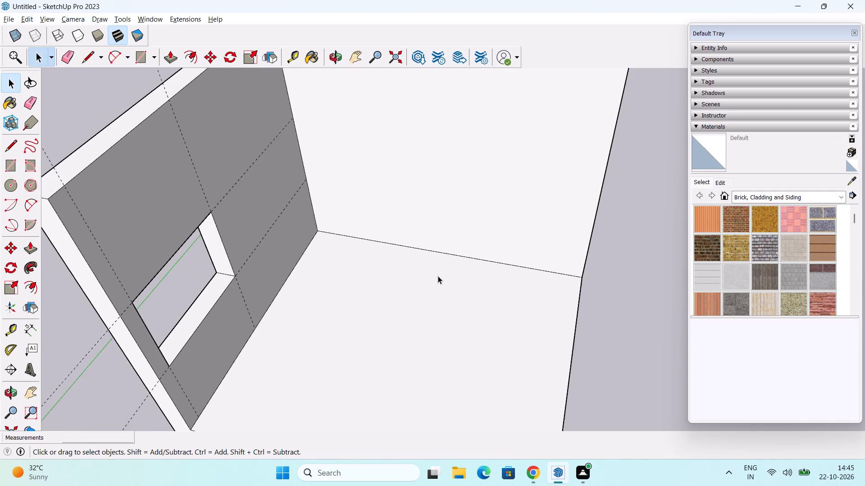
pyautogui.moveTo(442, 283); pyautogui.dragTo(468, 297, button='middle')
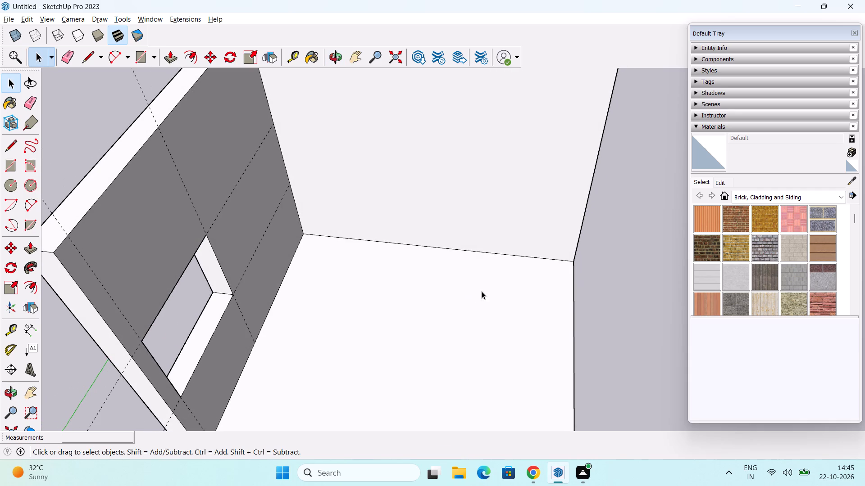
pyautogui.moveTo(482, 291); pyautogui.dragTo(428, 283, button='middle')
pyautogui.scroll(-1, 434, 285)
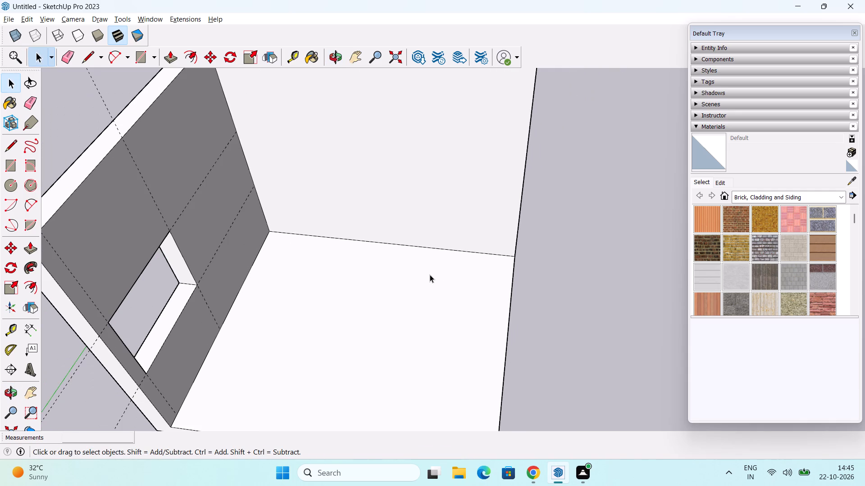
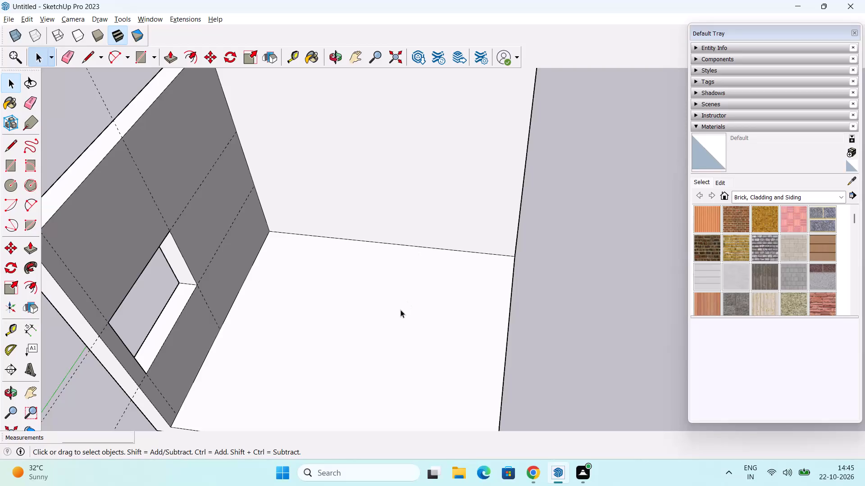
# Examine the room's floor, back wall and window opening from raised, low, closer and wider viewpoints.
pyautogui.moveTo(397, 309); pyautogui.dragTo(413, 203, button='middle')
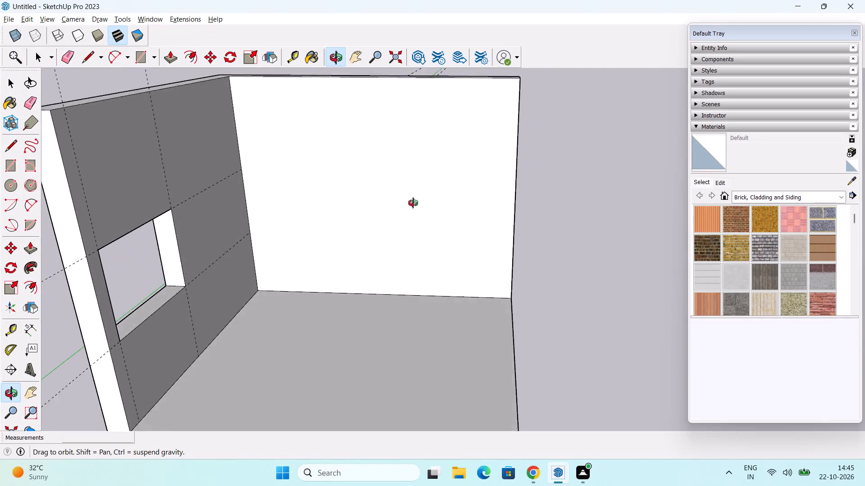
pyautogui.moveTo(413, 203); pyautogui.dragTo(432, 281, button='middle')
pyautogui.scroll(2, 358, 250)
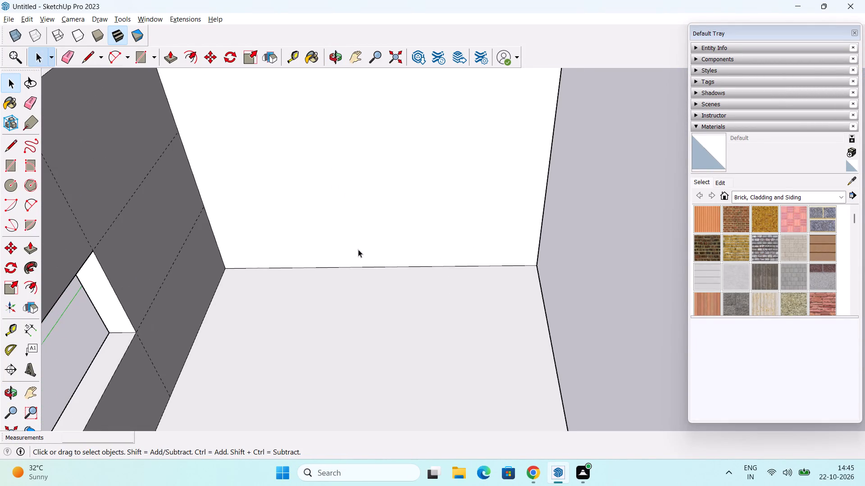
pyautogui.moveTo(362, 278); pyautogui.dragTo(331, 292, button='middle')
pyautogui.scroll(-1, 330, 288)
pyautogui.moveTo(323, 327); pyautogui.dragTo(339, 291, button='middle')
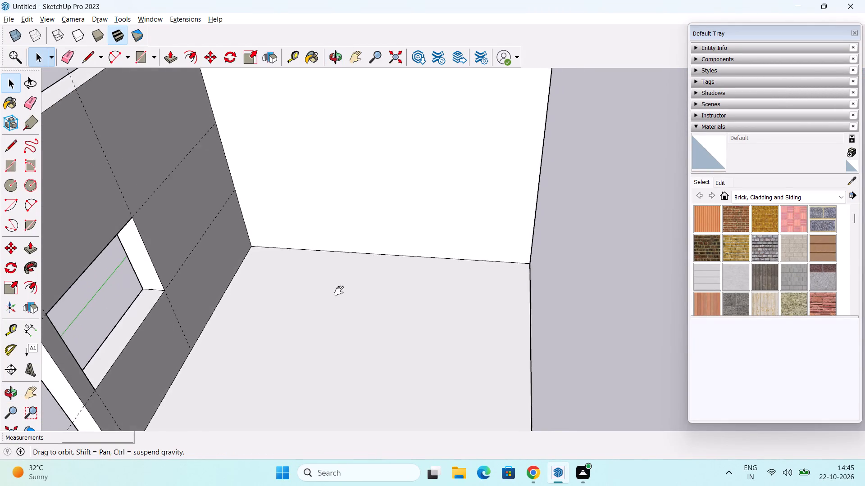
pyautogui.moveTo(339, 291); pyautogui.dragTo(360, 241, button='middle')
pyautogui.scroll(-2, 373, 238)
pyautogui.moveTo(409, 269); pyautogui.dragTo(421, 263, button='middle')
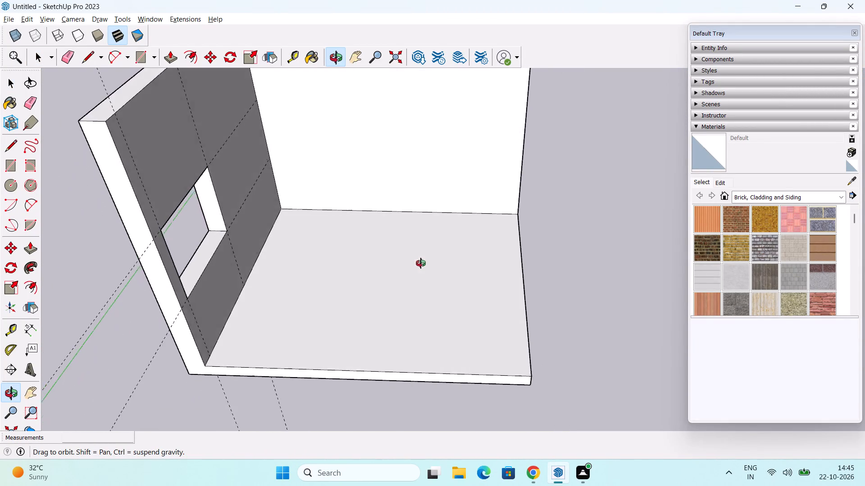
pyautogui.moveTo(421, 263); pyautogui.dragTo(436, 286, button='middle')
pyautogui.scroll(-2, 377, 244)
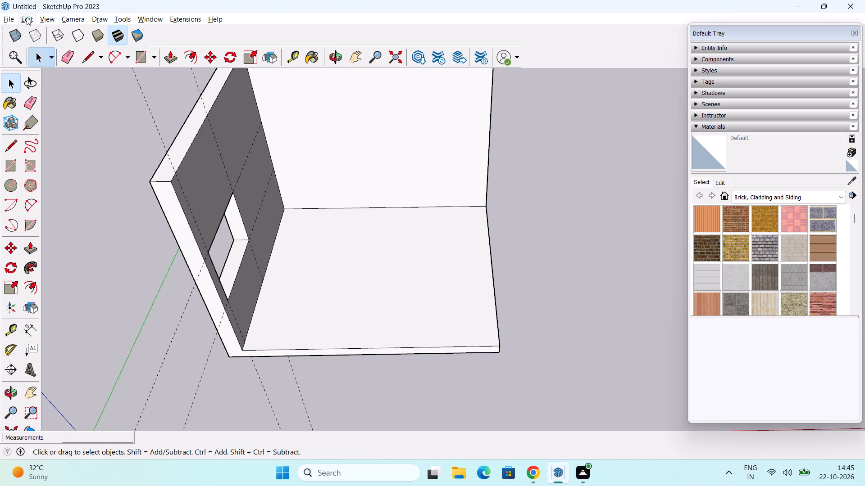
# Delete all the dashed guide lines in the model.
pyautogui.click(27, 17)
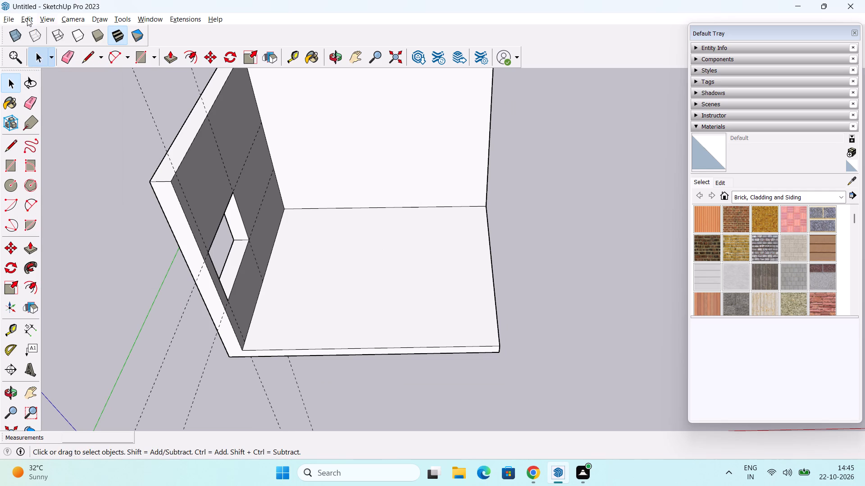
pyautogui.click(27, 18)
pyautogui.click(30, 20)
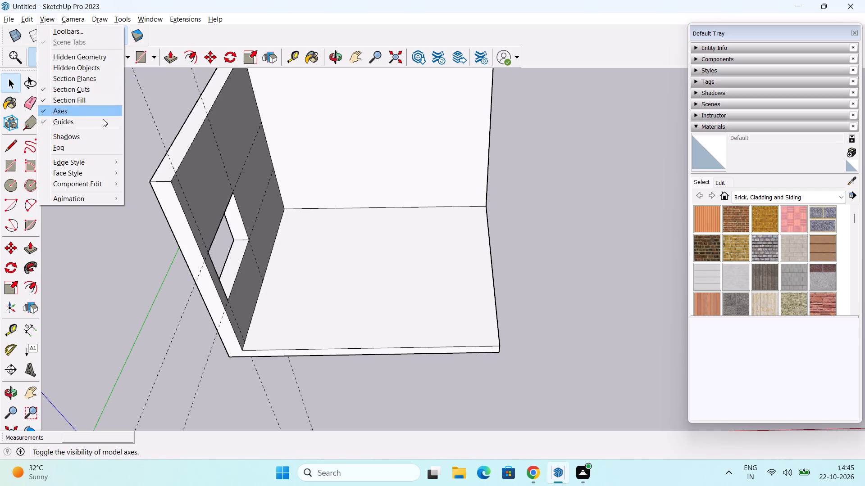
pyautogui.click(28, 20)
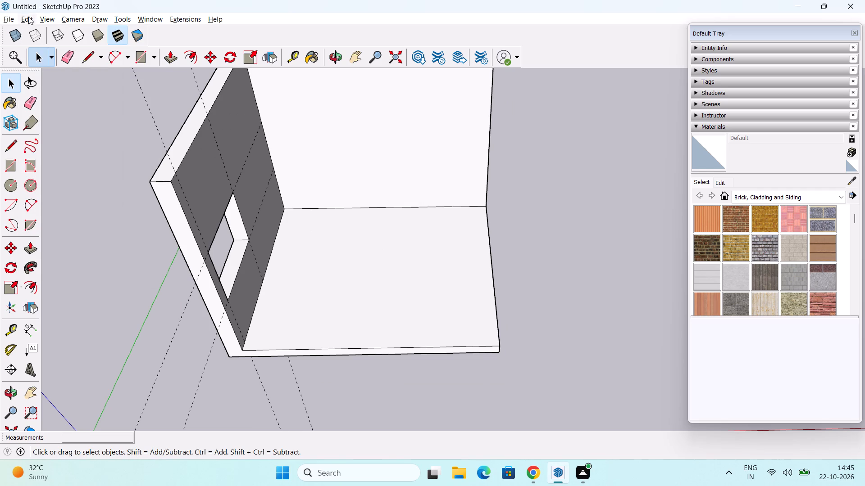
pyautogui.click(28, 16)
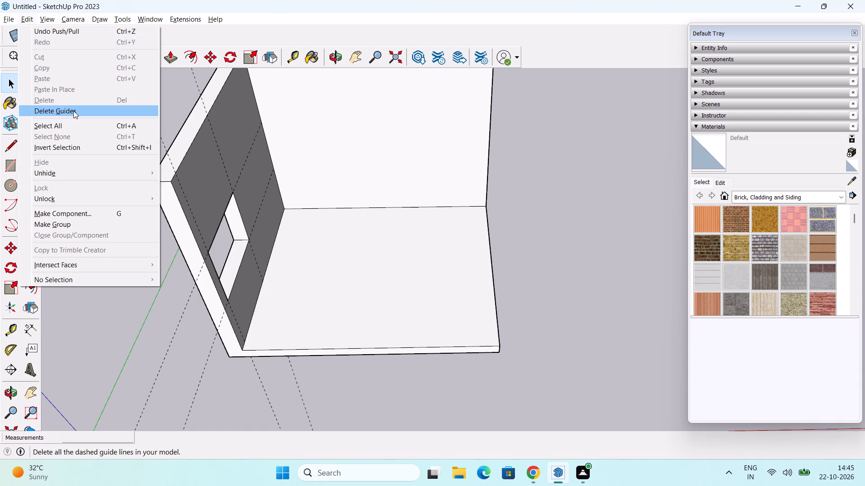
pyautogui.click(73, 111)
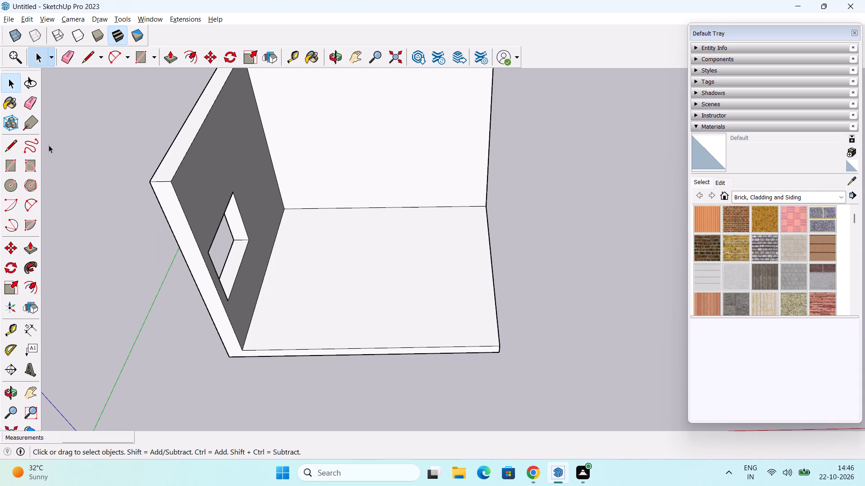
# Examine the left wall's window opening and the blank back wall from several angles without guides.
pyautogui.scroll(2, 242, 183)
pyautogui.moveTo(311, 231); pyautogui.dragTo(227, 197, button='middle')
pyautogui.scroll(-2, 250, 193)
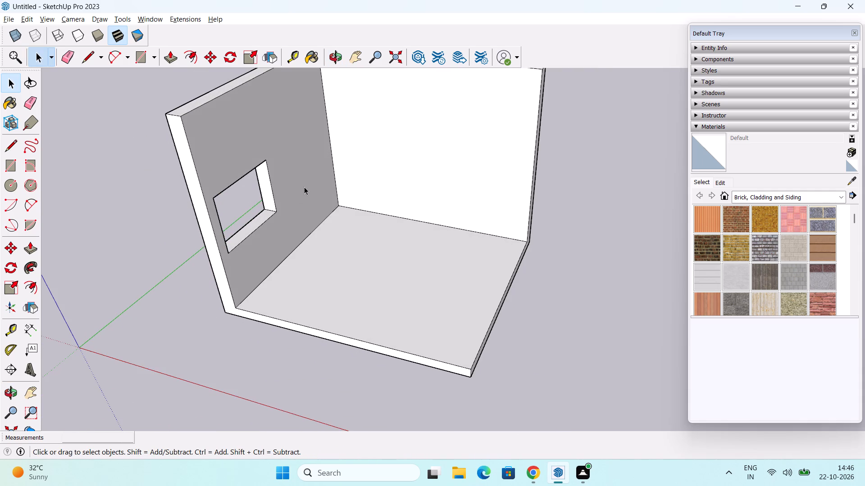
pyautogui.moveTo(307, 183); pyautogui.dragTo(345, 194, button='middle')
pyautogui.keyDown('shift'); pyautogui.moveTo(358, 189); pyautogui.dragTo(317, 250, button='middle'); pyautogui.keyUp('shift')
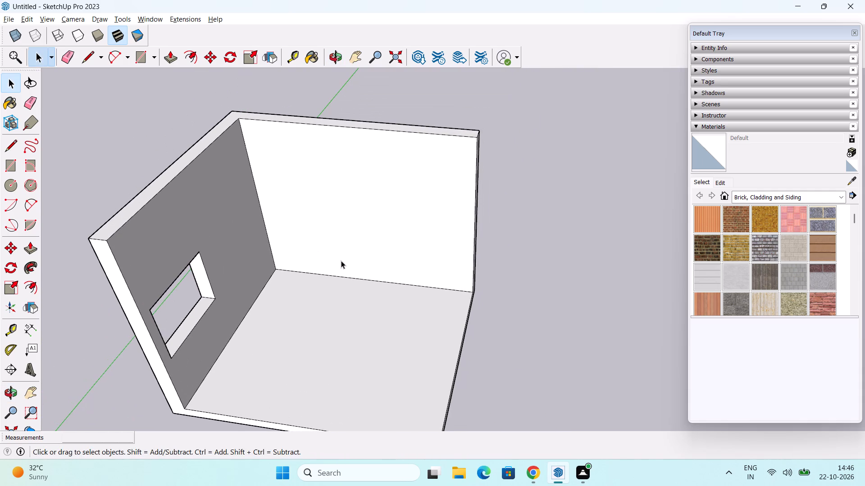
pyautogui.moveTo(339, 261); pyautogui.dragTo(326, 215, button='middle')
pyautogui.moveTo(332, 235); pyautogui.dragTo(326, 192, button='middle')
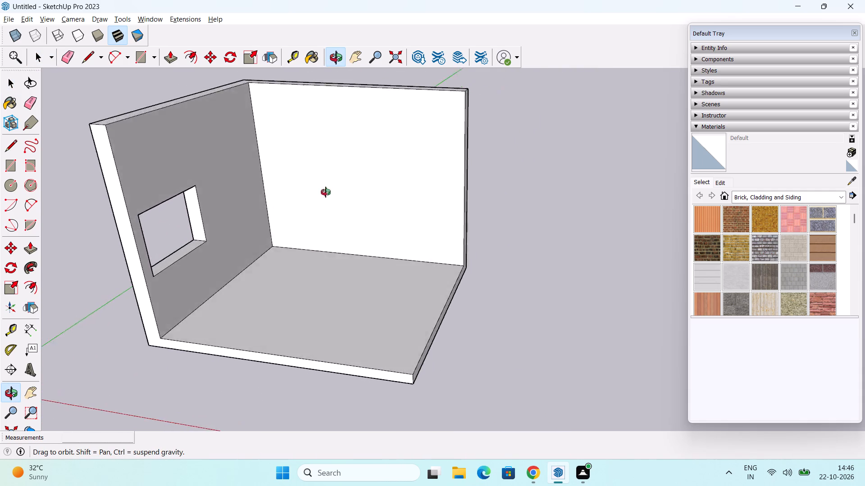
pyautogui.moveTo(326, 192); pyautogui.dragTo(357, 250, button='middle')
pyautogui.scroll(-1, 354, 244)
pyautogui.keyDown('shift'); pyautogui.moveTo(351, 235); pyautogui.dragTo(322, 244, button='middle'); pyautogui.keyUp('shift')
pyautogui.moveTo(322, 254); pyautogui.dragTo(332, 229, button='middle')
pyautogui.scroll(2, 324, 214)
pyautogui.moveTo(323, 233); pyautogui.dragTo(324, 218, button='middle')
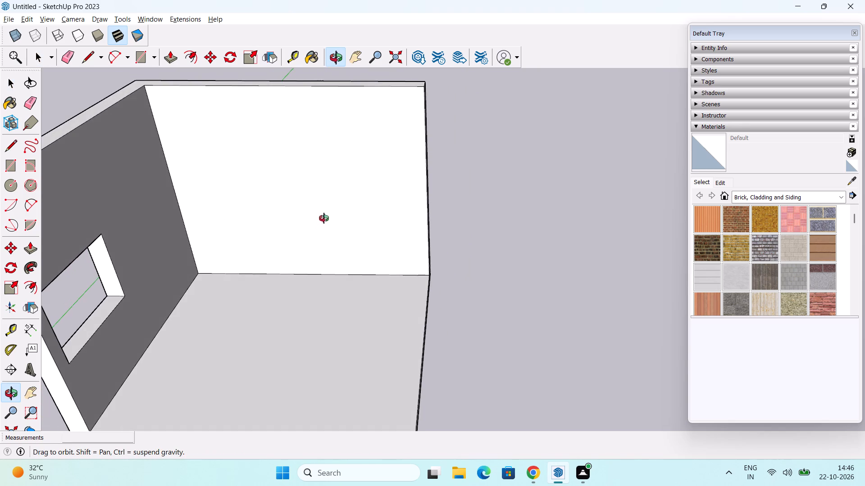
pyautogui.moveTo(324, 218); pyautogui.dragTo(321, 240, button='middle')
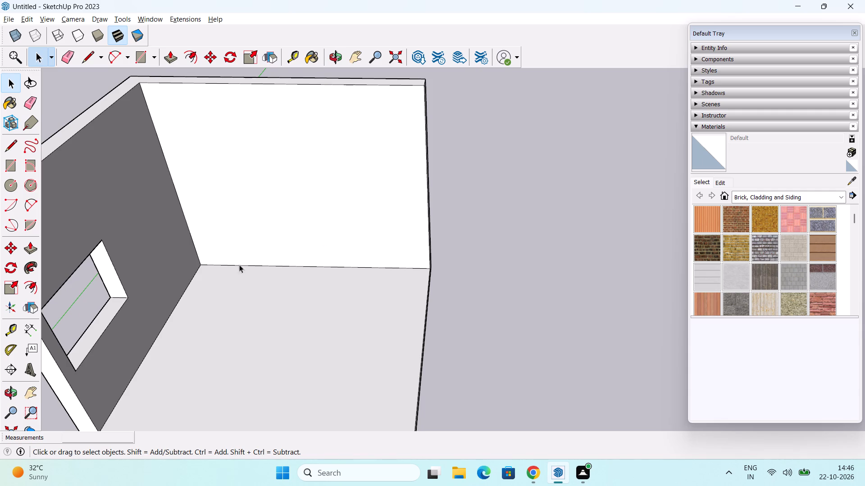
# Examine the whole room and its back wall from above and from the front at wider views.
pyautogui.moveTo(208, 260); pyautogui.dragTo(228, 274, button='middle')
pyautogui.scroll(-1, 223, 270)
pyautogui.moveTo(224, 270); pyautogui.dragTo(275, 184, button='middle')
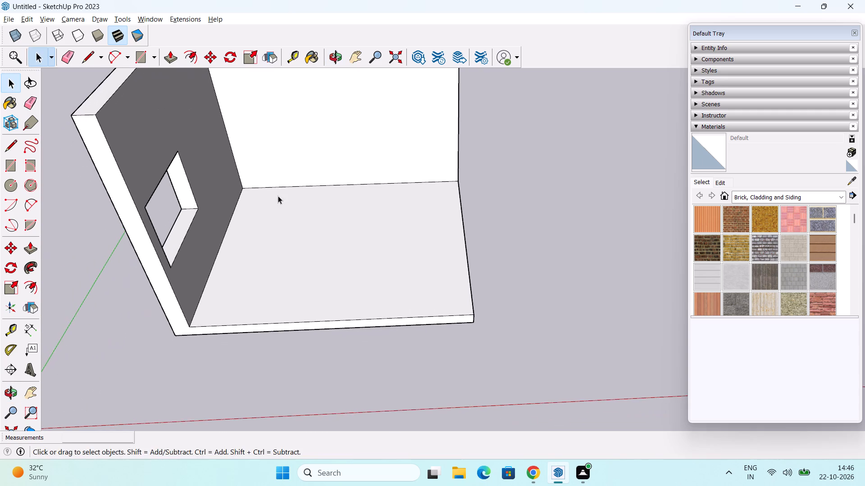
pyautogui.moveTo(267, 223); pyautogui.dragTo(249, 209, button='middle')
pyautogui.scroll(-2, 280, 195)
pyautogui.moveTo(280, 195); pyautogui.dragTo(271, 250, button='middle')
pyautogui.moveTo(275, 255); pyautogui.dragTo(289, 220, button='middle')
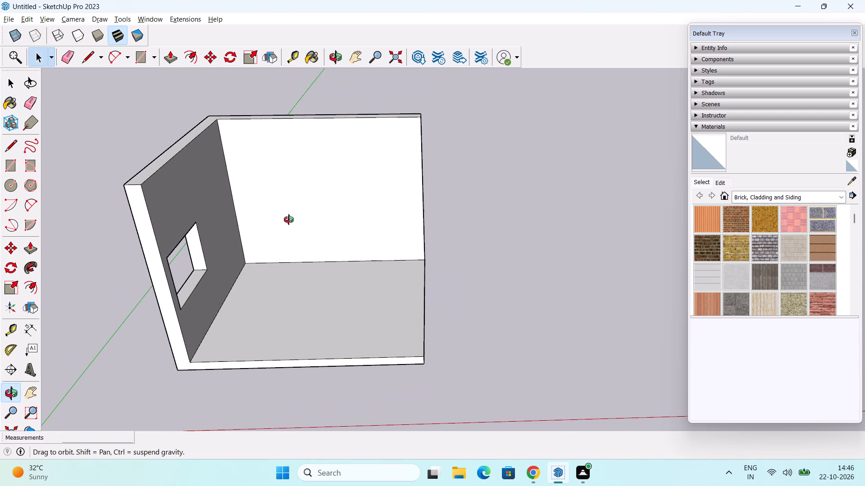
pyautogui.moveTo(289, 220); pyautogui.dragTo(299, 224, button='middle')
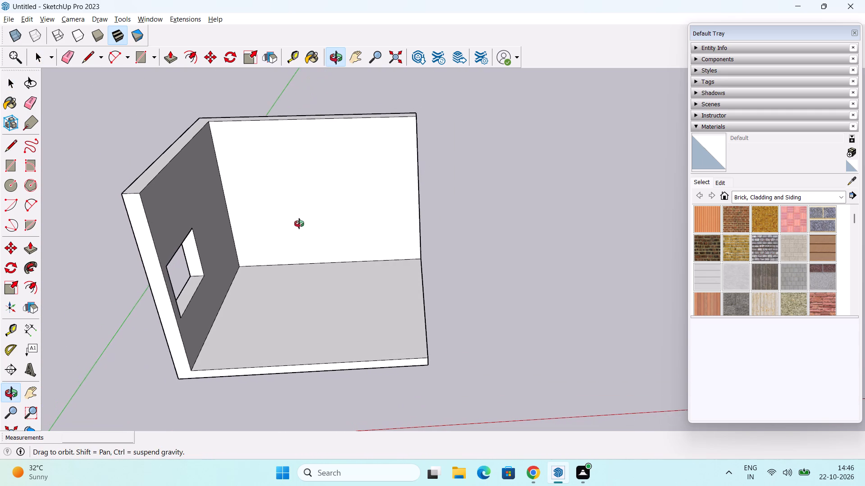
pyautogui.moveTo(299, 224); pyautogui.dragTo(300, 225, button='middle')
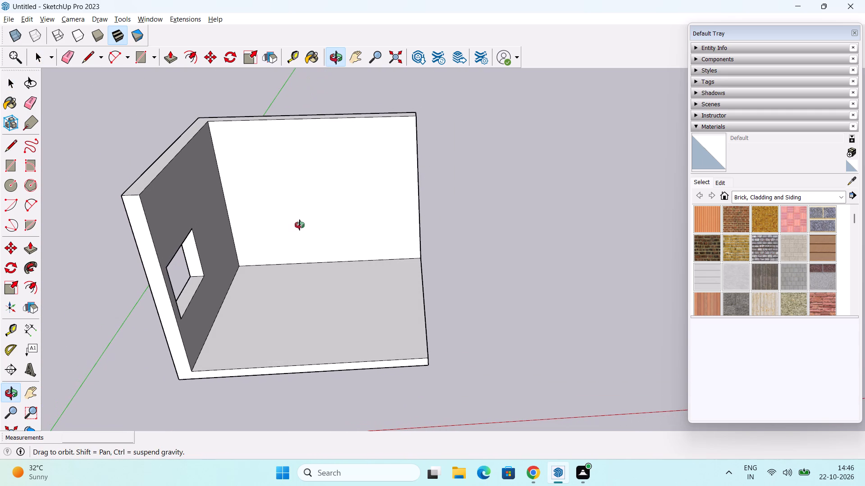
pyautogui.moveTo(300, 225); pyautogui.dragTo(292, 226, button='middle')
pyautogui.scroll(1, 337, 228)
pyautogui.moveTo(337, 228); pyautogui.dragTo(337, 244, button='middle')
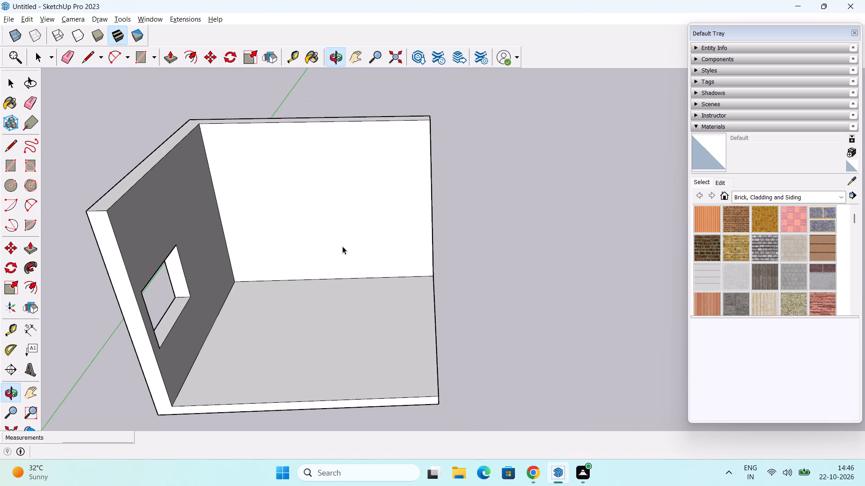
pyautogui.moveTo(340, 247); pyautogui.dragTo(335, 247, button='middle')
# Place two vertical guides on the back wall, one 9" from its free end edge and another 3' further in.
pyautogui.click(16, 329)
pyautogui.scroll(2, 453, 253)
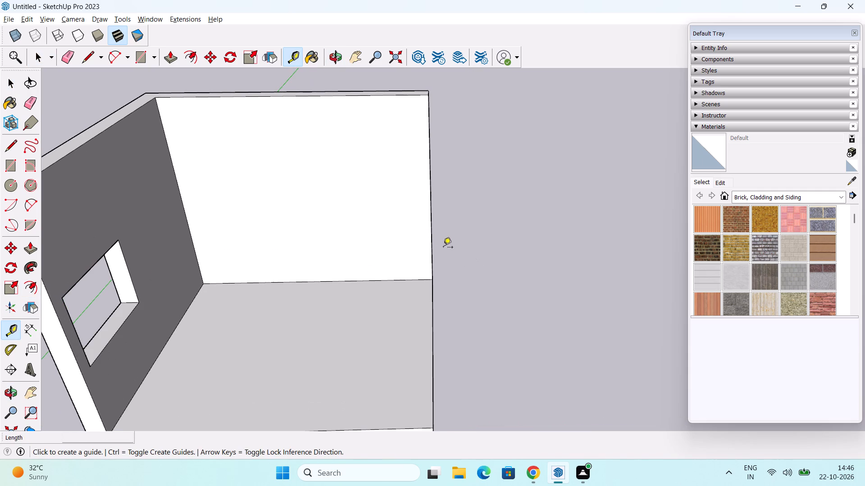
pyautogui.click(432, 223)
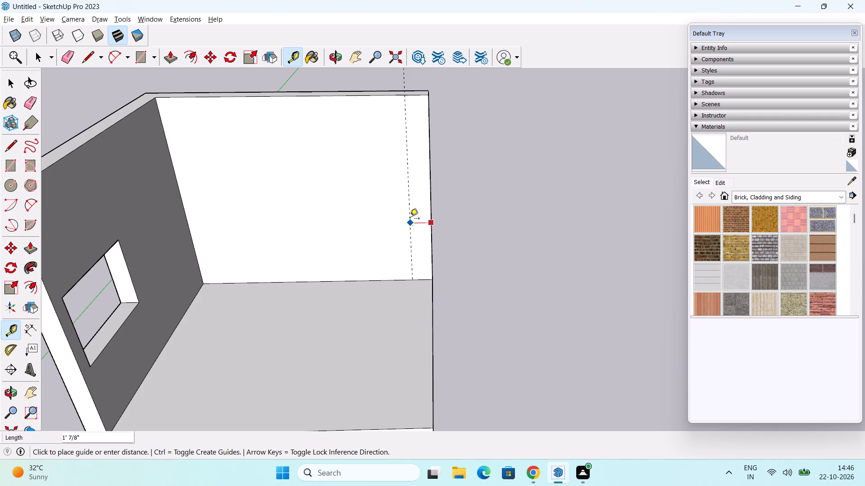
pyautogui.write('9"')
pyautogui.press('Return')
pyautogui.moveTo(410, 225); pyautogui.dragTo(418, 220, button='middle')
pyautogui.click(414, 209)
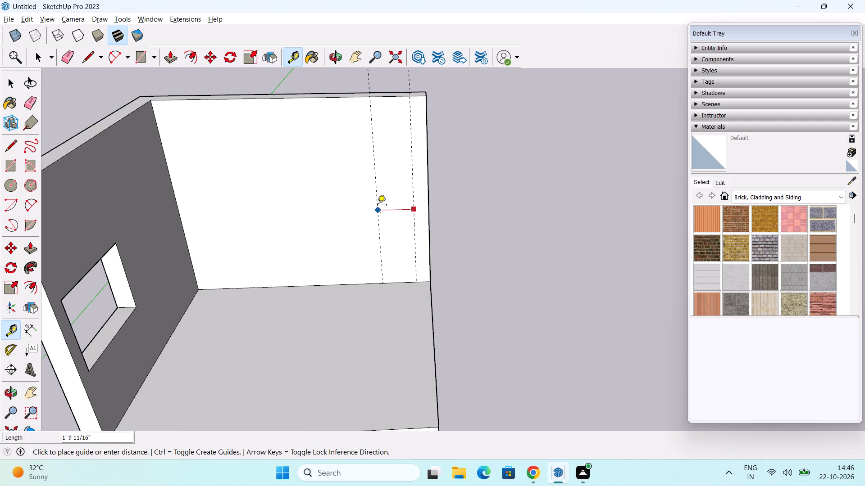
pyautogui.write("3'")
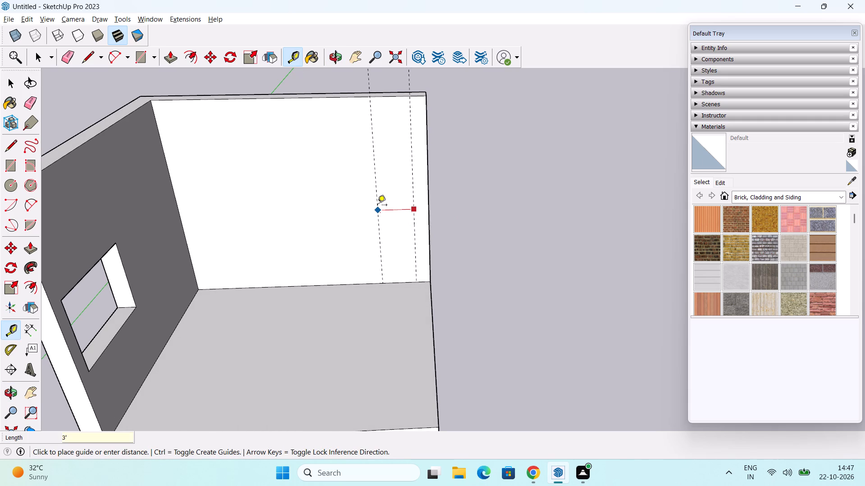
pyautogui.press('Return')
# Place two horizontal guides on the back wall, one 3' above the floor line and another 4' above that.
pyautogui.click(377, 281)
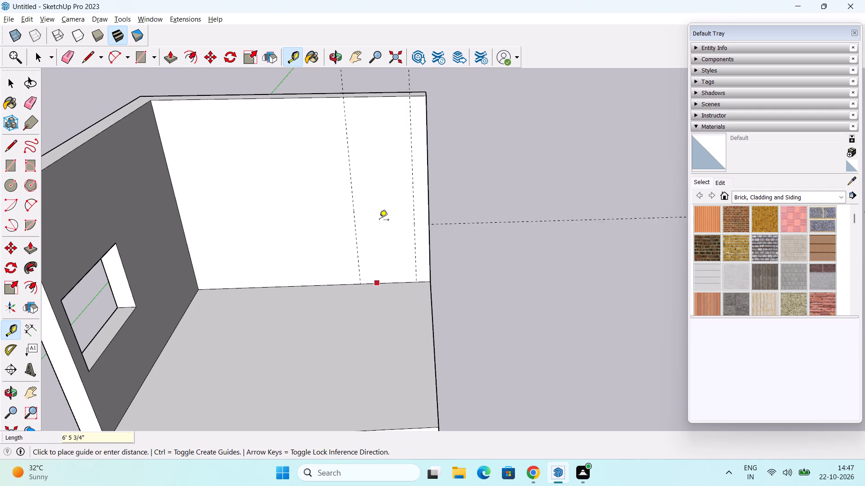
pyautogui.write("3'")
pyautogui.press('Return')
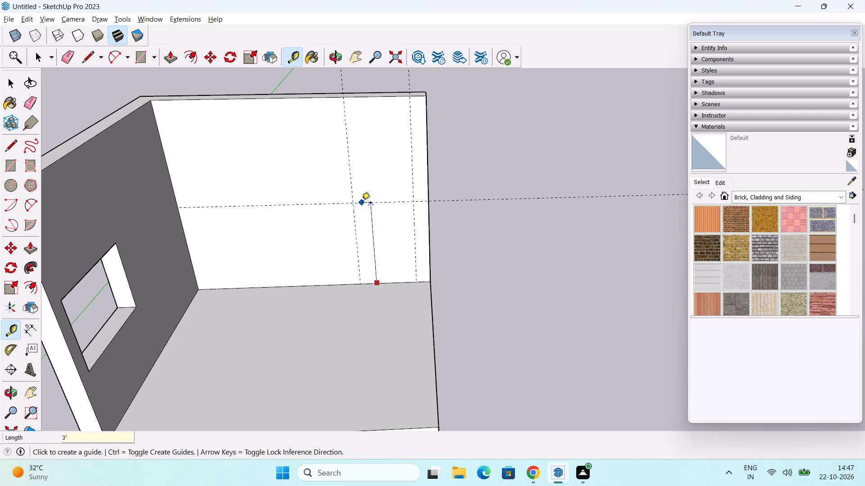
pyautogui.click(398, 232)
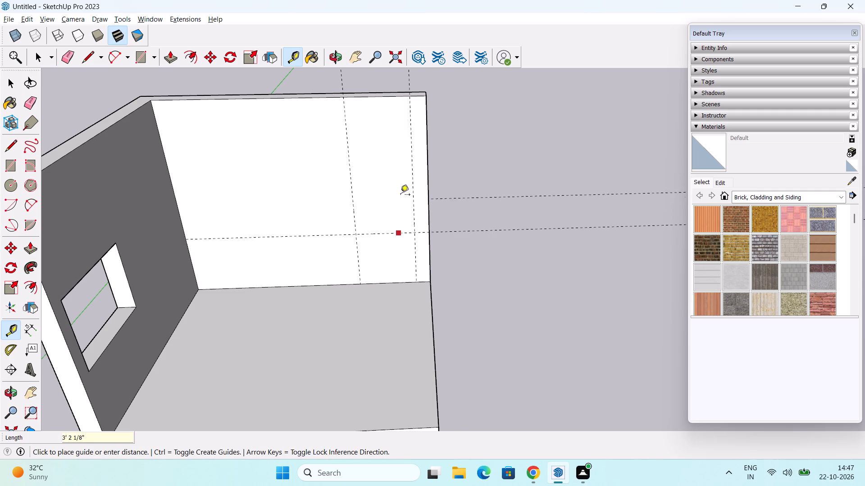
pyautogui.write("4'")
pyautogui.press('Return')
pyautogui.press('space')
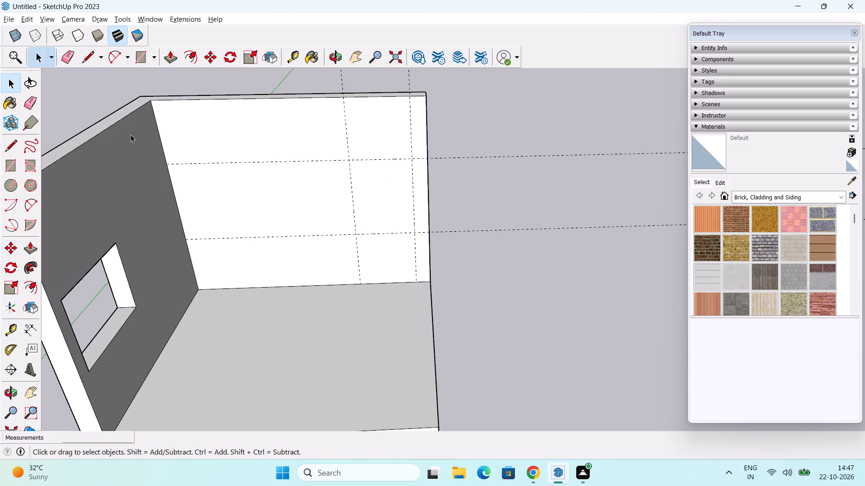
# Draw a 4' by 3' window rectangle on the back wall between the guide intersections.
pyautogui.click(6, 165)
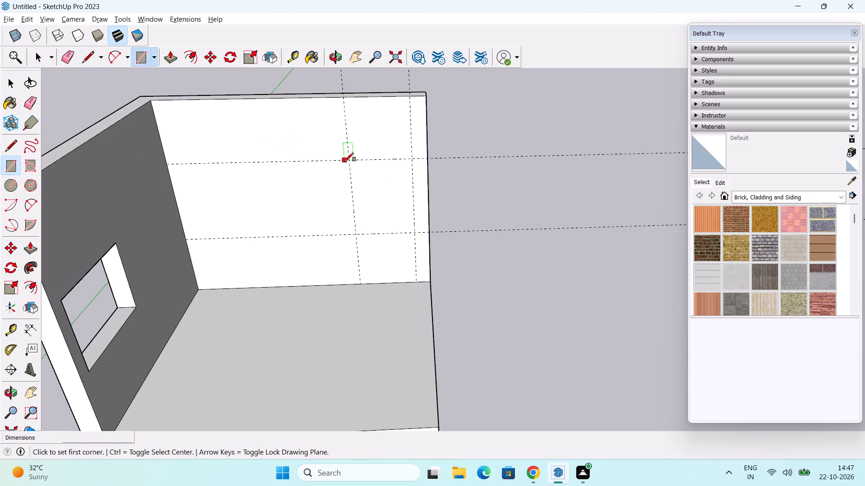
pyautogui.click(348, 159)
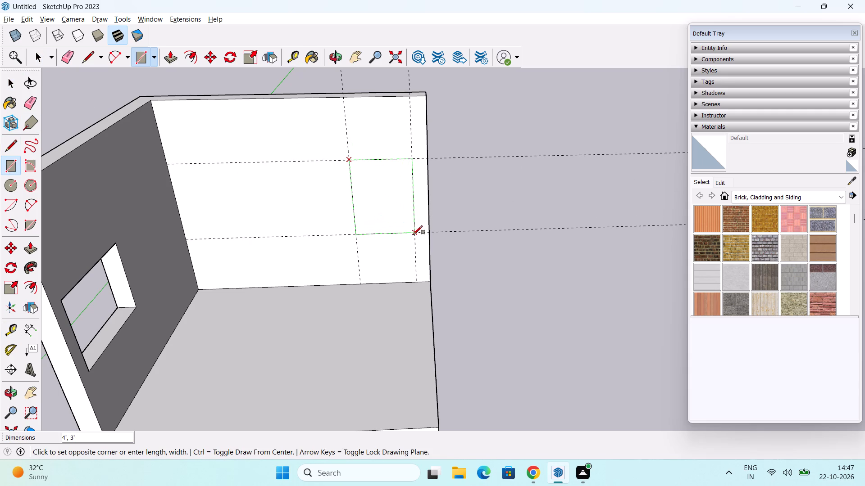
pyautogui.click(415, 233)
pyautogui.press('space')
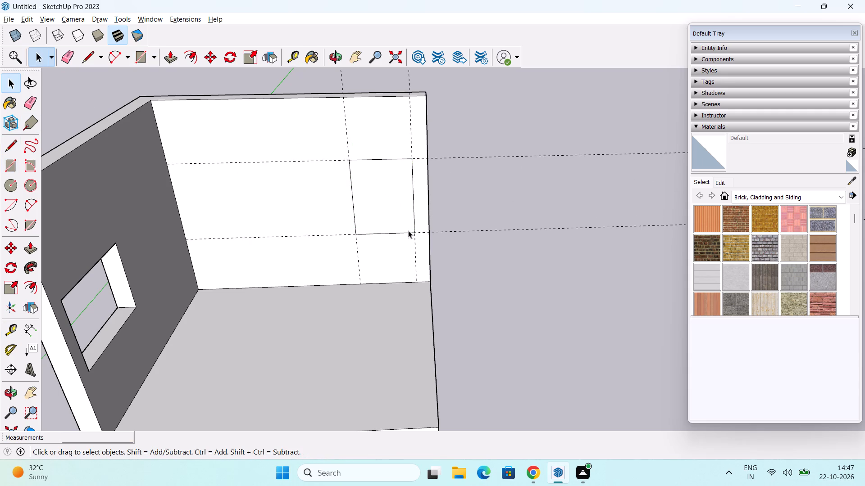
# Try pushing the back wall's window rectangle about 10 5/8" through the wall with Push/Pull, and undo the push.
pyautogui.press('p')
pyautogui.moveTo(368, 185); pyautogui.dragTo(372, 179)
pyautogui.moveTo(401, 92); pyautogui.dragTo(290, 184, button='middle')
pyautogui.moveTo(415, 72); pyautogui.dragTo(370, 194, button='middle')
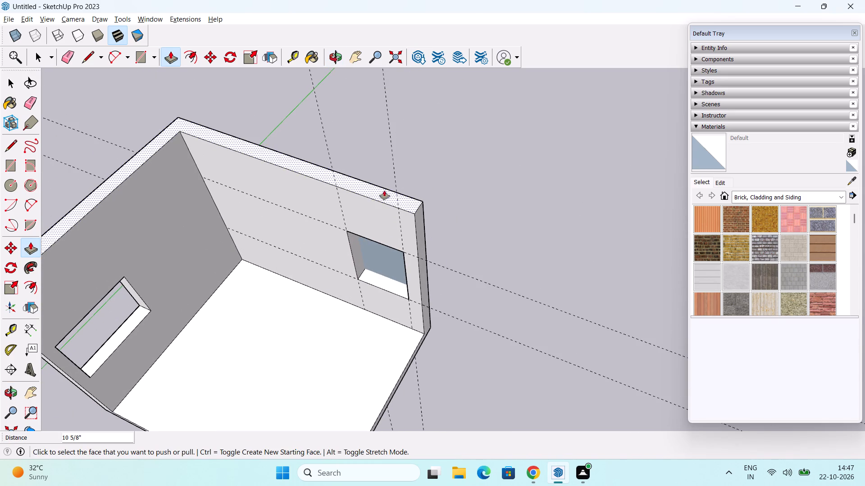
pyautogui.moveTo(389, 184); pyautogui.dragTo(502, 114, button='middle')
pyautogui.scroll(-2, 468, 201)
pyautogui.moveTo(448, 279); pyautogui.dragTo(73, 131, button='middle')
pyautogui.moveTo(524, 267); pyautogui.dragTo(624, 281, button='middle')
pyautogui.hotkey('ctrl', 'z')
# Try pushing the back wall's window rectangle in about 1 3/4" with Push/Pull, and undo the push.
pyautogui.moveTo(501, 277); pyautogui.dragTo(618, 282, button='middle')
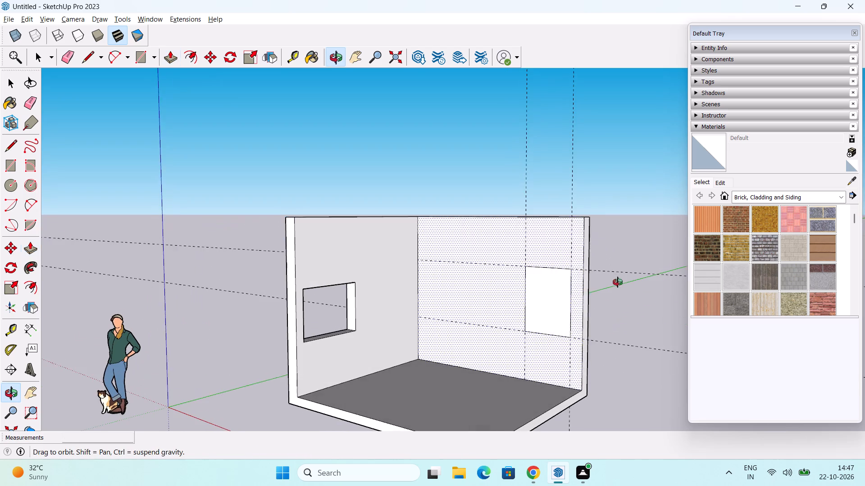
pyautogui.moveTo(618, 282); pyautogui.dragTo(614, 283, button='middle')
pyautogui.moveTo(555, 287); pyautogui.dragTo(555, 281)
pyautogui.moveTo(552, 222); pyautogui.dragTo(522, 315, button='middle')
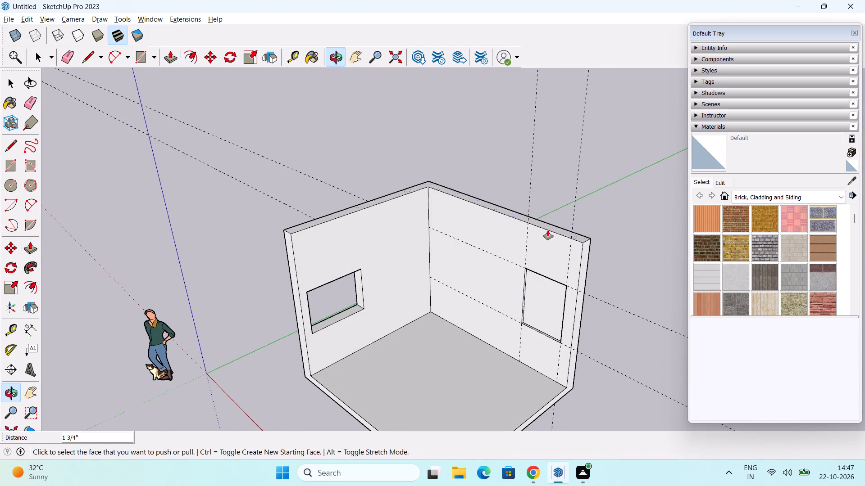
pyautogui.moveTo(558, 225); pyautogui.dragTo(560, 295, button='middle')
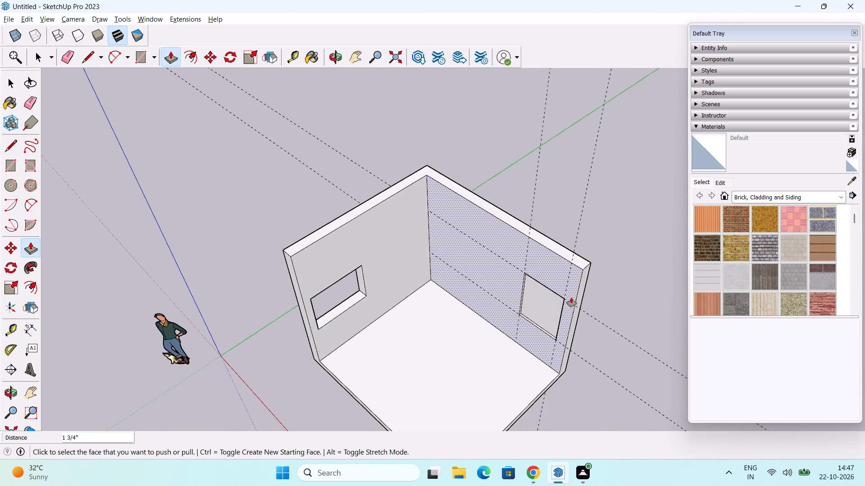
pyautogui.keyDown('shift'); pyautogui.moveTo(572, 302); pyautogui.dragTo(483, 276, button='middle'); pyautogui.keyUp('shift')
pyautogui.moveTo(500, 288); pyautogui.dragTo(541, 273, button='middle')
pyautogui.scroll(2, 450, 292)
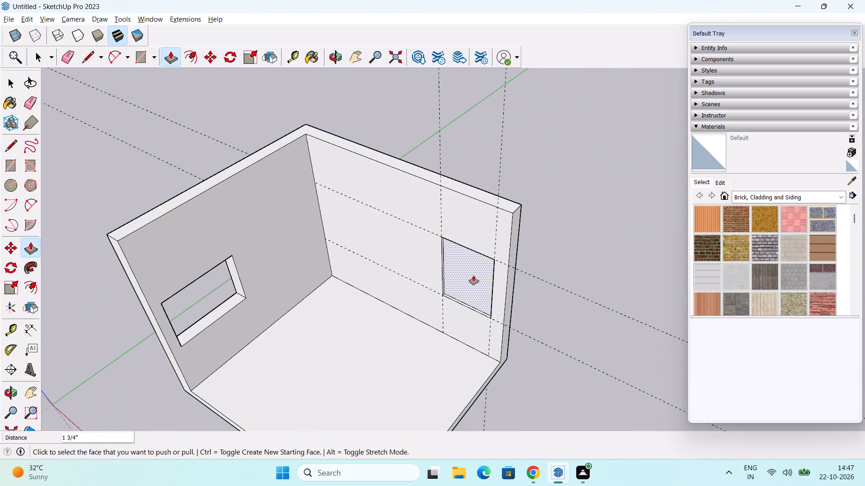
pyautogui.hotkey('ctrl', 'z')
# Push the back wall's window rectangle through the full thickness of the wall to cut the window opening.
pyautogui.click(465, 283)
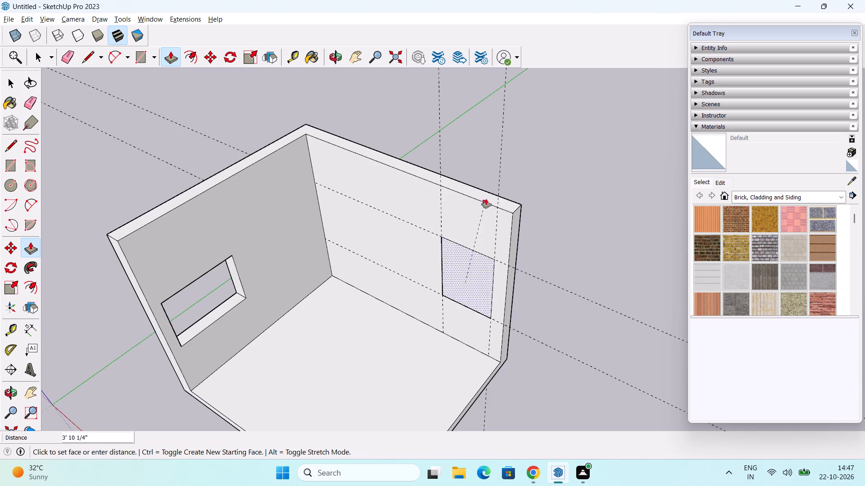
pyautogui.click(491, 190)
pyautogui.moveTo(511, 307); pyautogui.dragTo(513, 229, button='middle')
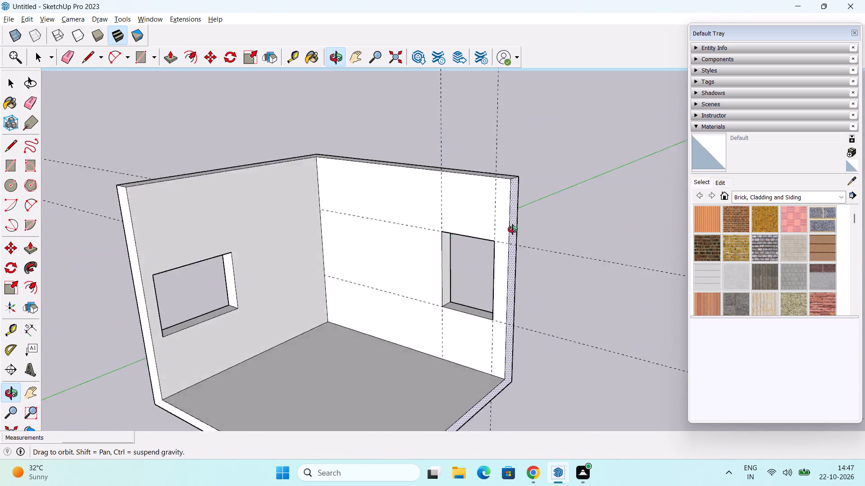
pyautogui.moveTo(513, 229); pyautogui.dragTo(513, 270, button='middle')
pyautogui.press('space')
# Delete all construction guides from the model.
pyautogui.scroll(-3, 512, 264)
pyautogui.click(25, 22)
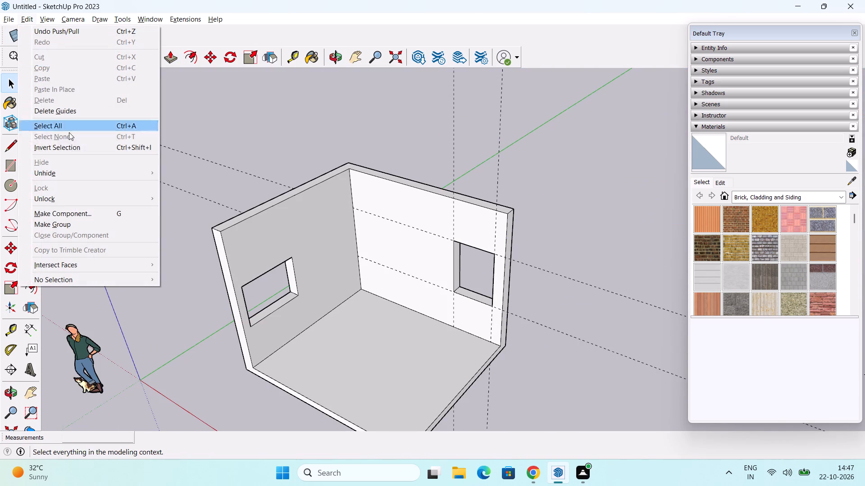
pyautogui.click(105, 111)
# Examine the floor slab and both walls with their window openings from several angles.
pyautogui.moveTo(363, 262); pyautogui.dragTo(494, 214, button='middle')
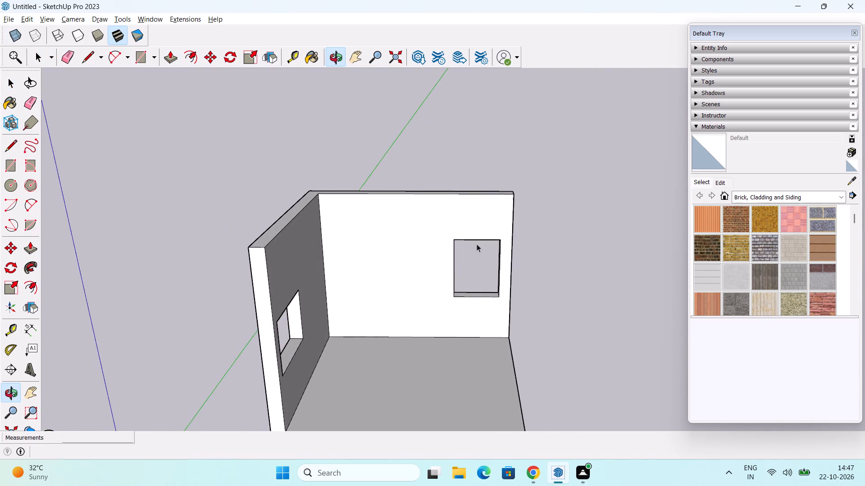
pyautogui.scroll(2, 446, 299)
pyautogui.moveTo(463, 320); pyautogui.dragTo(421, 270, button='middle')
pyautogui.moveTo(417, 288); pyautogui.dragTo(428, 304, button='middle')
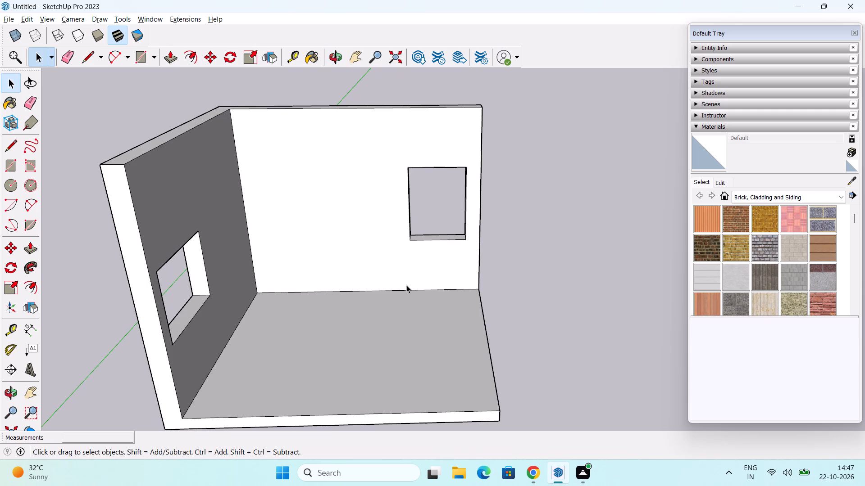
pyautogui.moveTo(390, 300); pyautogui.dragTo(391, 291, button='middle')
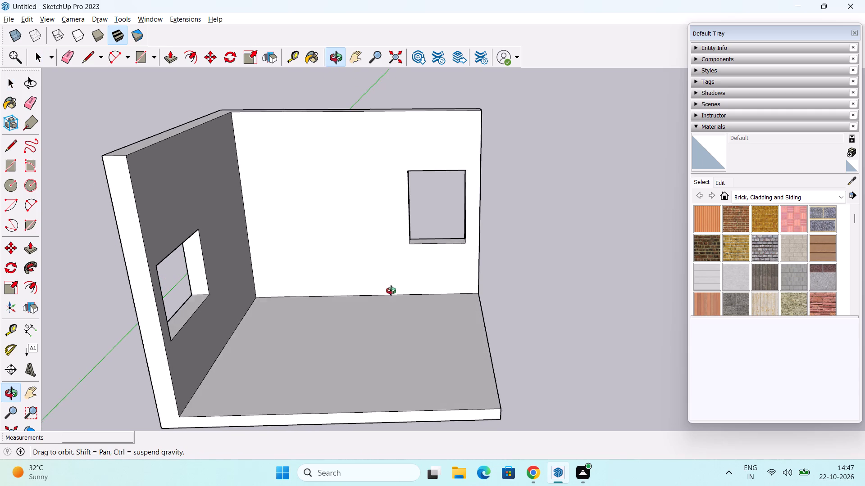
pyautogui.moveTo(391, 291); pyautogui.dragTo(391, 308, button='middle')
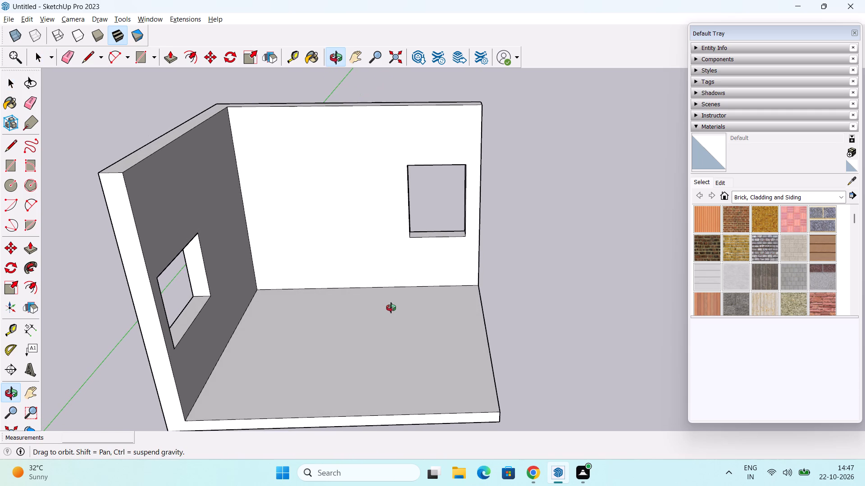
pyautogui.moveTo(391, 308); pyautogui.dragTo(395, 314, button='middle')
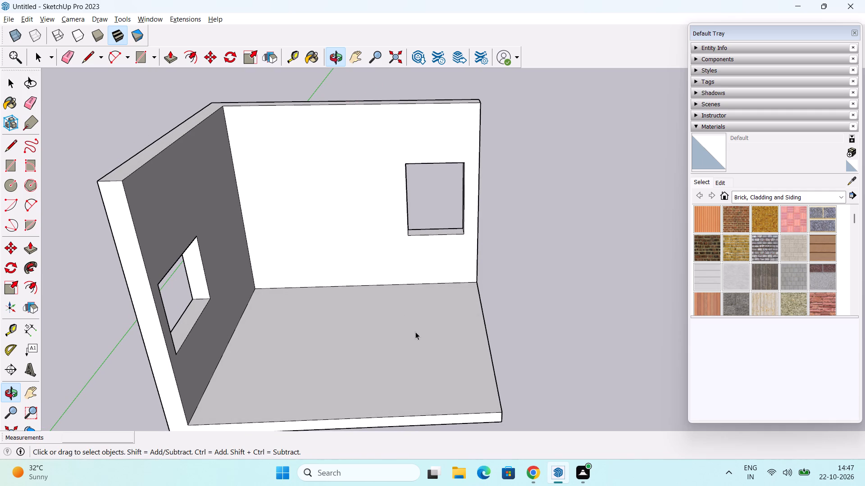
pyautogui.moveTo(415, 332); pyautogui.dragTo(420, 301, button='middle')
pyautogui.moveTo(402, 302); pyautogui.dragTo(411, 332, button='middle')
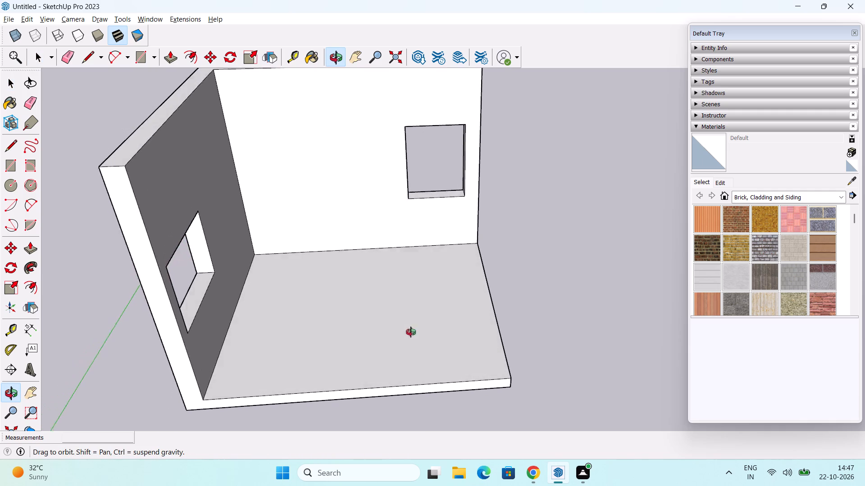
pyautogui.moveTo(411, 332); pyautogui.dragTo(423, 265, button='middle')
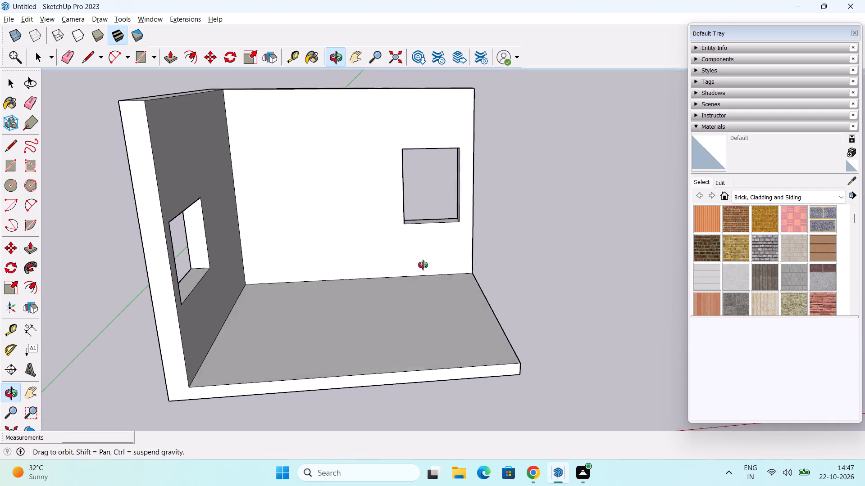
pyautogui.moveTo(423, 265); pyautogui.dragTo(426, 253, button='middle')
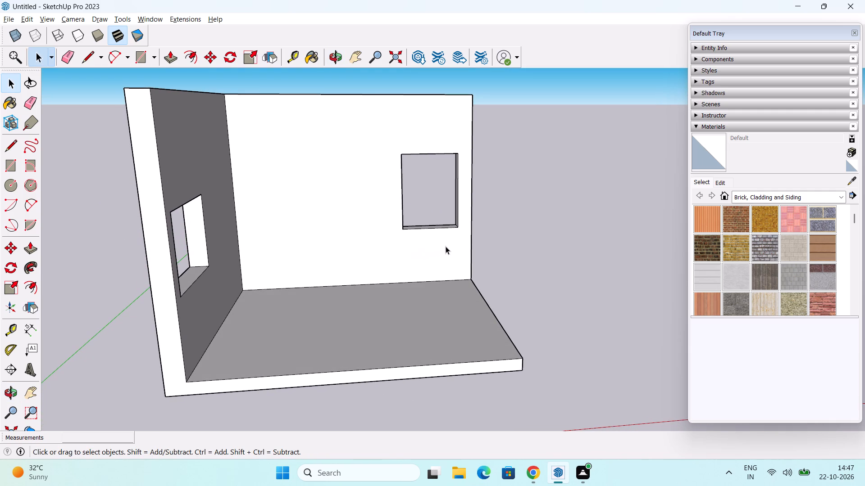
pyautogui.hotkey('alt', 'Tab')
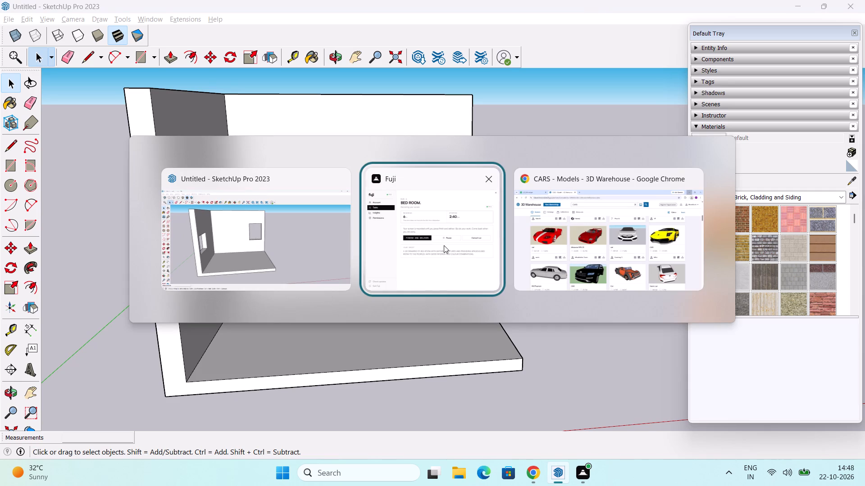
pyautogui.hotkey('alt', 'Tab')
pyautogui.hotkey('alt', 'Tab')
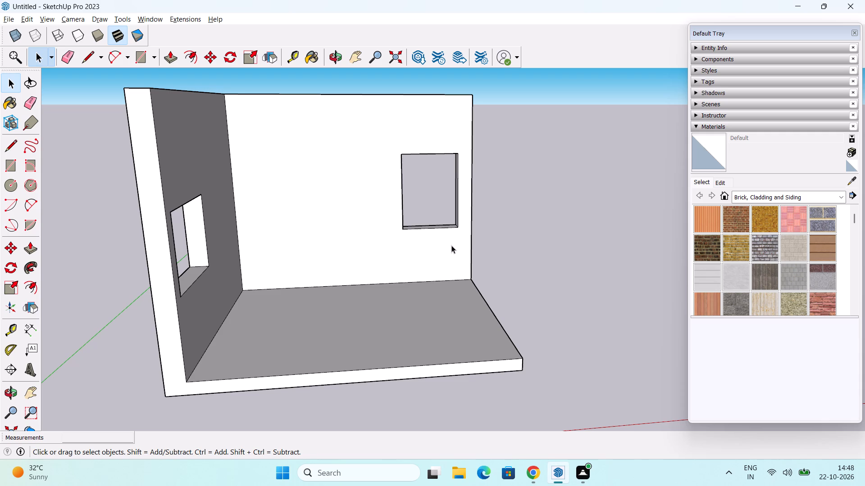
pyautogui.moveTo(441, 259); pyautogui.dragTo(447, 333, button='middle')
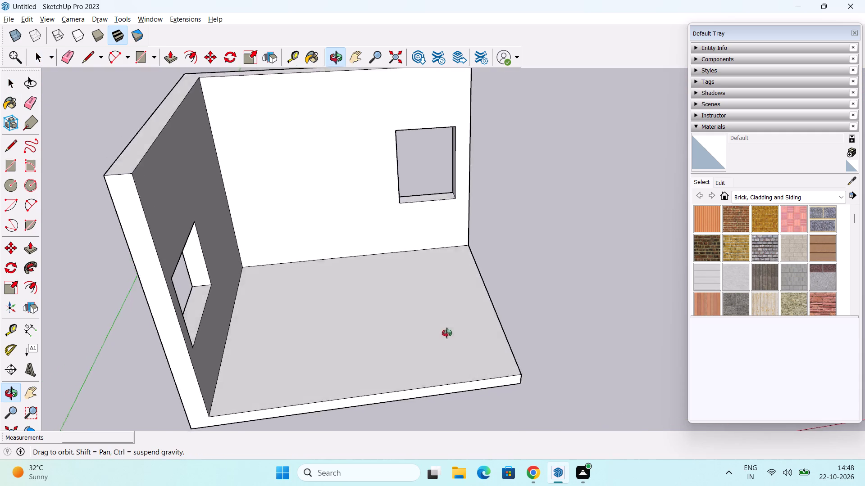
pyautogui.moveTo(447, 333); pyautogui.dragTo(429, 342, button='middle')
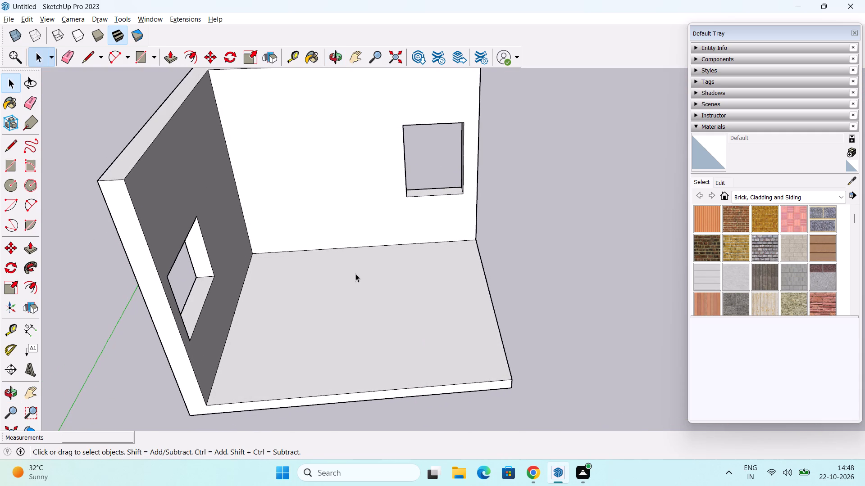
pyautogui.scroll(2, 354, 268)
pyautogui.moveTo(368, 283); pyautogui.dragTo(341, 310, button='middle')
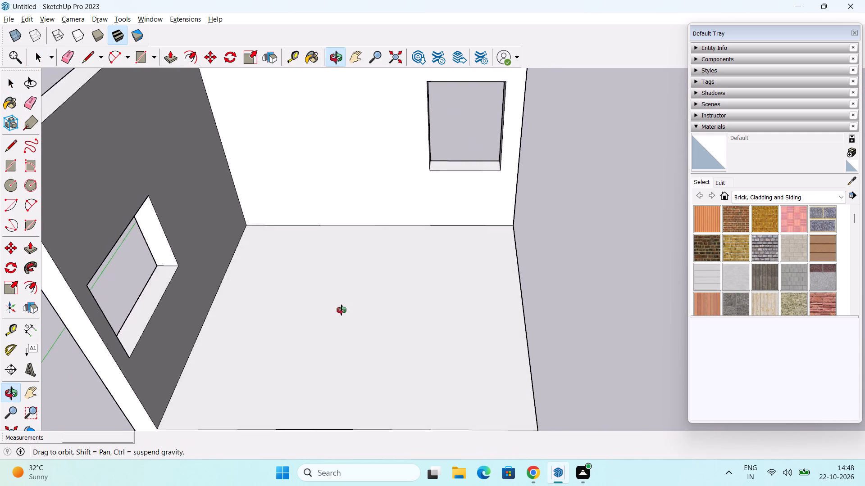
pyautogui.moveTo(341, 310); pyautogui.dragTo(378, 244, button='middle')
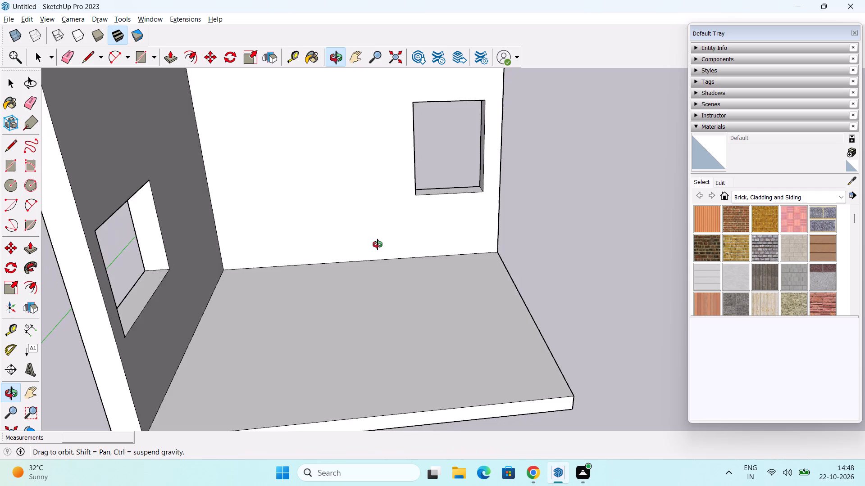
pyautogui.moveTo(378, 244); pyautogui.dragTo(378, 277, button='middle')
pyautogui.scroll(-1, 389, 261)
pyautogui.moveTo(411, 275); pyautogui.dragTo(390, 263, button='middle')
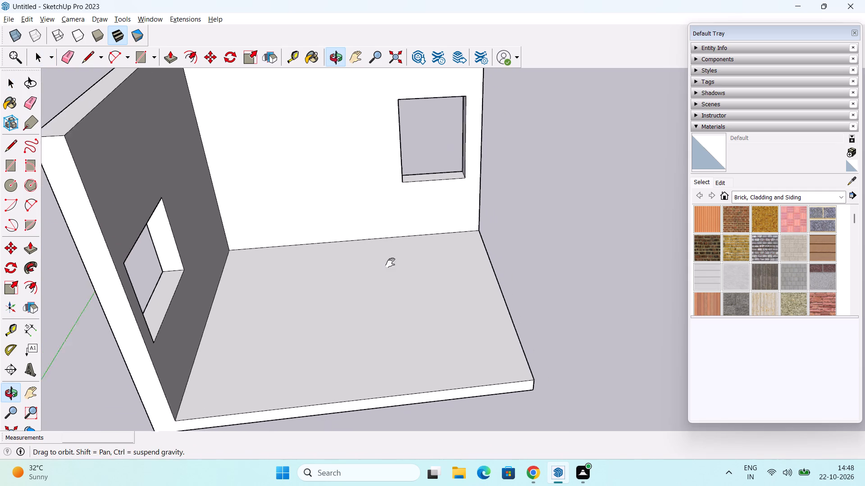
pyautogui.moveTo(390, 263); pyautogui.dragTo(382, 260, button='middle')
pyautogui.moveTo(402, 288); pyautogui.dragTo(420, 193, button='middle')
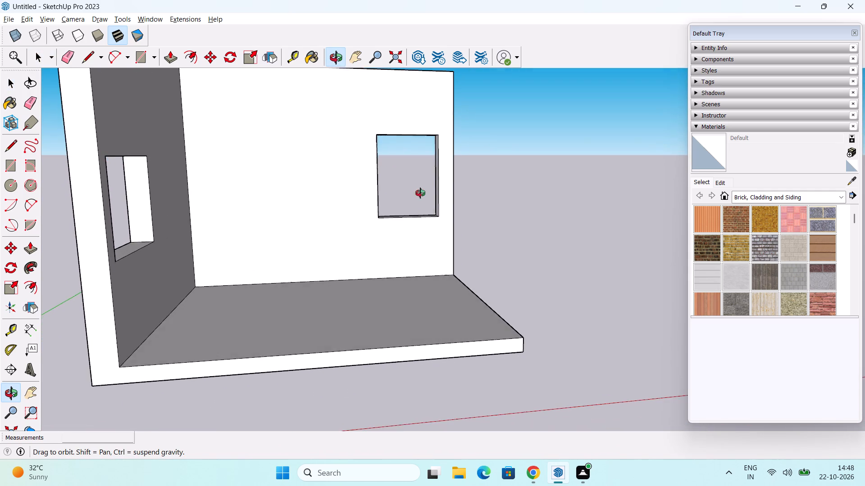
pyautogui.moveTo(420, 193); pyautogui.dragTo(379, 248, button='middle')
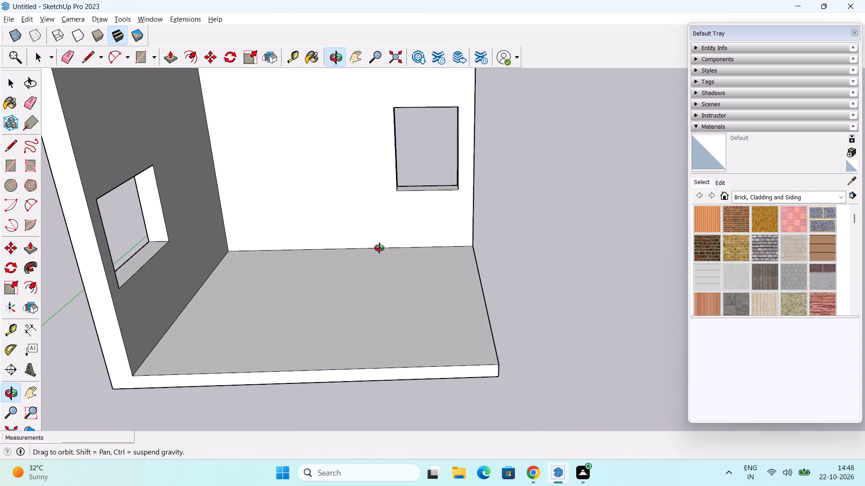
# Measure the height from the floor to the back wall window's lower corner with the Dimension tool, without keeping a dimension.
pyautogui.moveTo(379, 248); pyautogui.dragTo(360, 222, button='middle')
pyautogui.scroll(2, 462, 230)
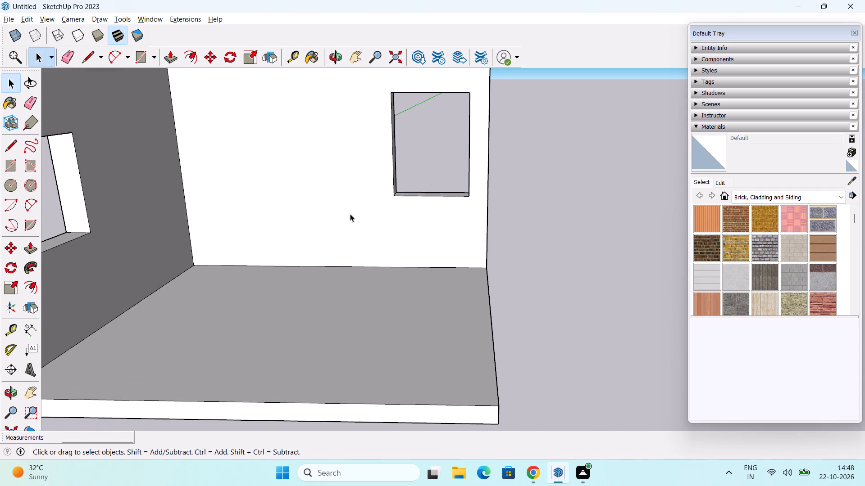
pyautogui.click(29, 333)
pyautogui.scroll(2, 471, 166)
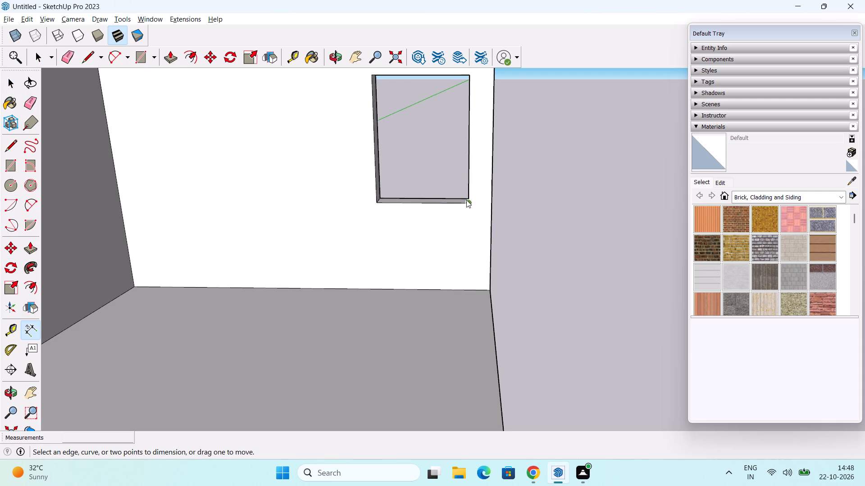
pyautogui.click(467, 201)
pyautogui.click(470, 292)
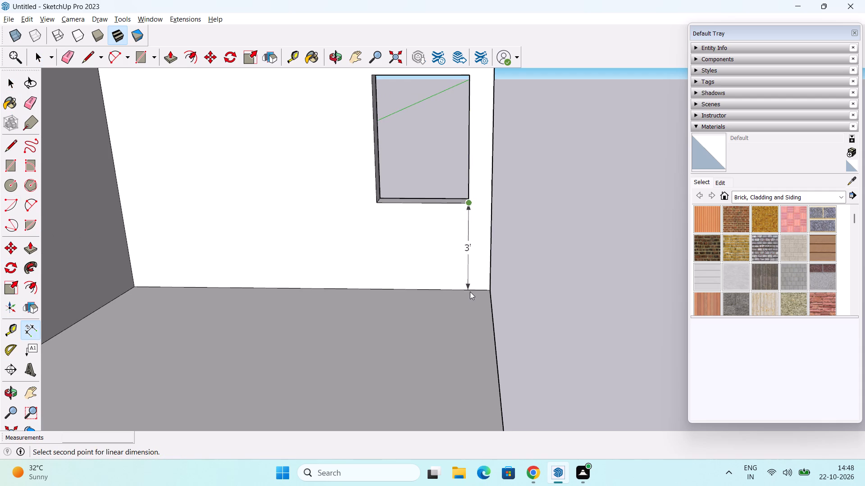
pyautogui.press('Escape')
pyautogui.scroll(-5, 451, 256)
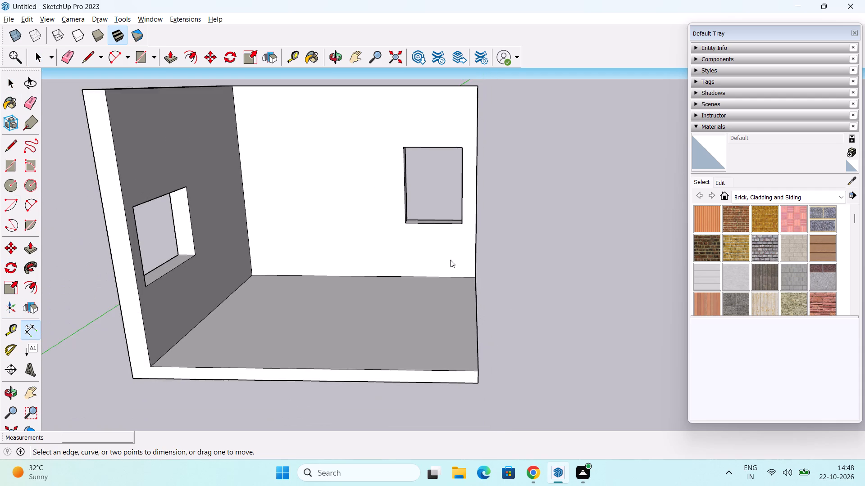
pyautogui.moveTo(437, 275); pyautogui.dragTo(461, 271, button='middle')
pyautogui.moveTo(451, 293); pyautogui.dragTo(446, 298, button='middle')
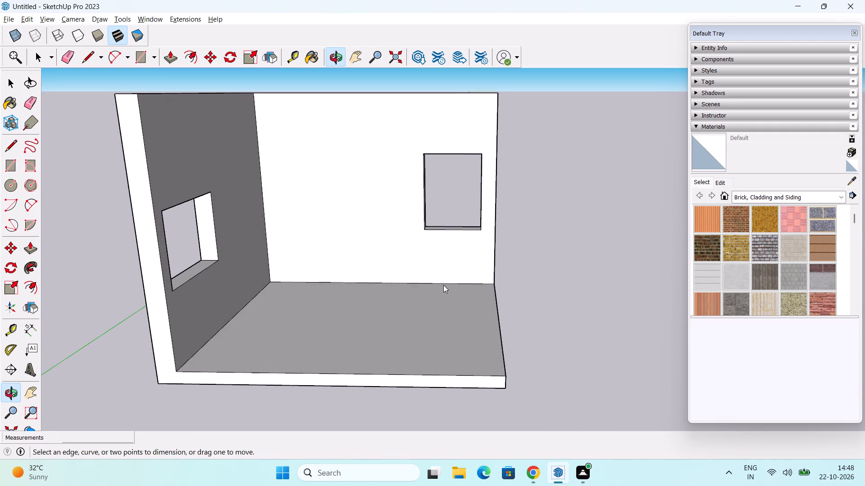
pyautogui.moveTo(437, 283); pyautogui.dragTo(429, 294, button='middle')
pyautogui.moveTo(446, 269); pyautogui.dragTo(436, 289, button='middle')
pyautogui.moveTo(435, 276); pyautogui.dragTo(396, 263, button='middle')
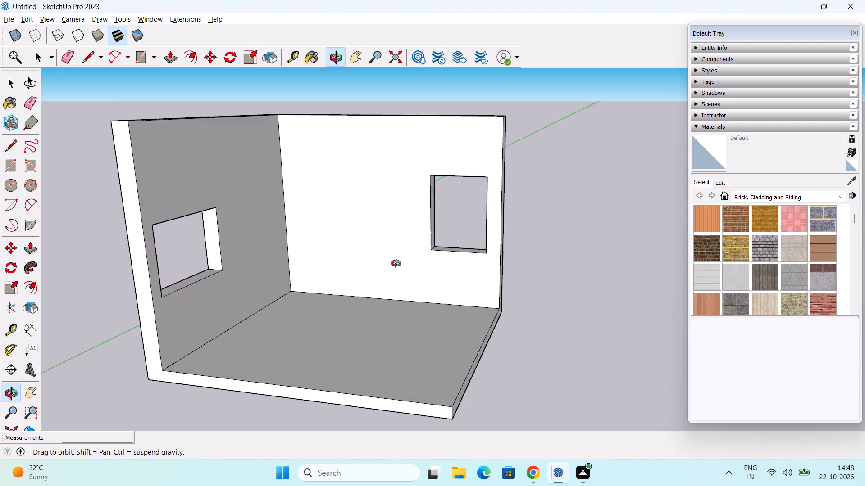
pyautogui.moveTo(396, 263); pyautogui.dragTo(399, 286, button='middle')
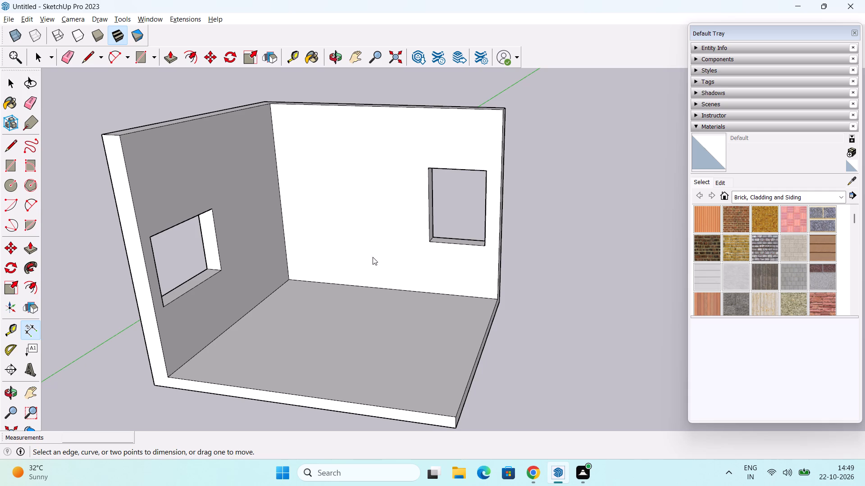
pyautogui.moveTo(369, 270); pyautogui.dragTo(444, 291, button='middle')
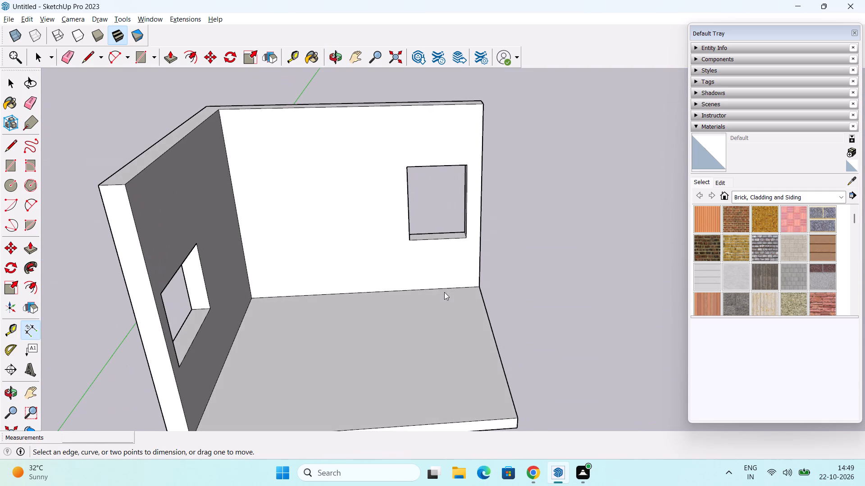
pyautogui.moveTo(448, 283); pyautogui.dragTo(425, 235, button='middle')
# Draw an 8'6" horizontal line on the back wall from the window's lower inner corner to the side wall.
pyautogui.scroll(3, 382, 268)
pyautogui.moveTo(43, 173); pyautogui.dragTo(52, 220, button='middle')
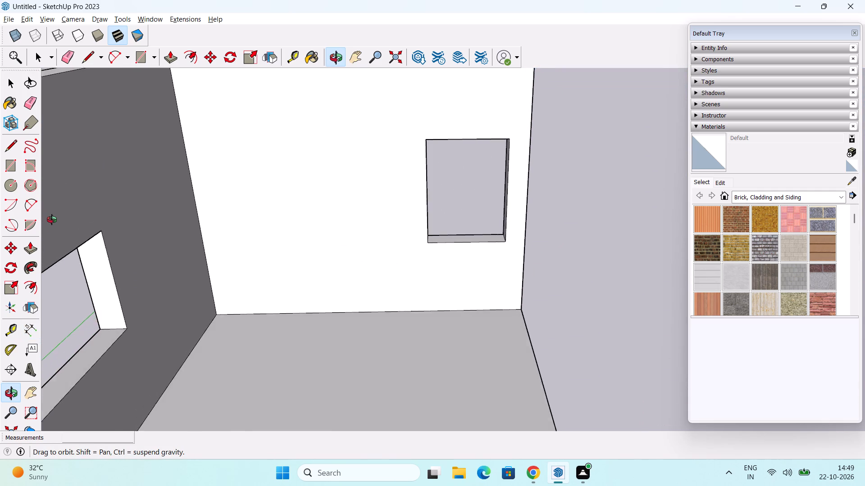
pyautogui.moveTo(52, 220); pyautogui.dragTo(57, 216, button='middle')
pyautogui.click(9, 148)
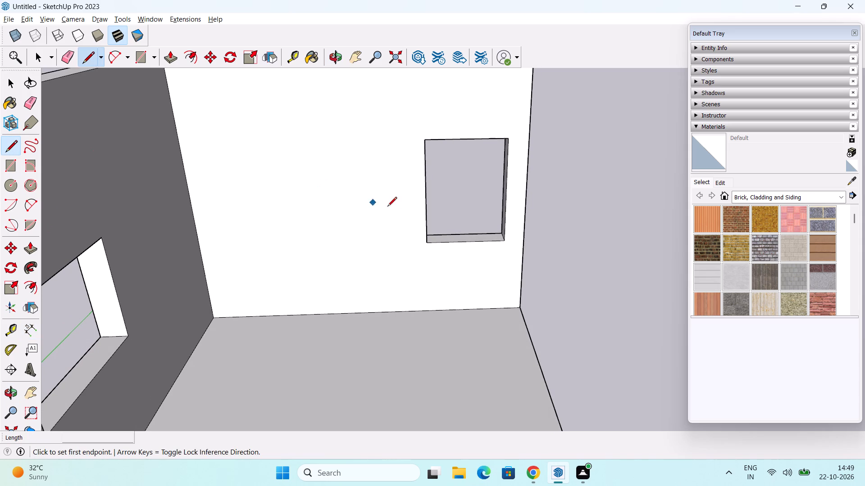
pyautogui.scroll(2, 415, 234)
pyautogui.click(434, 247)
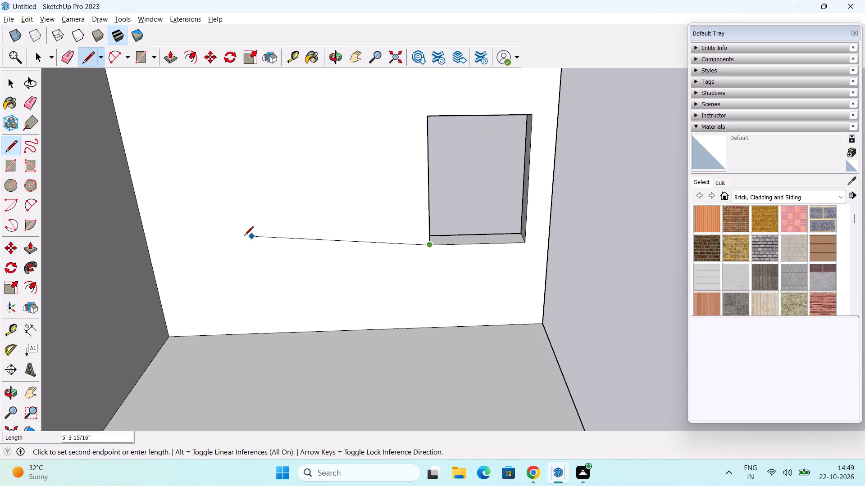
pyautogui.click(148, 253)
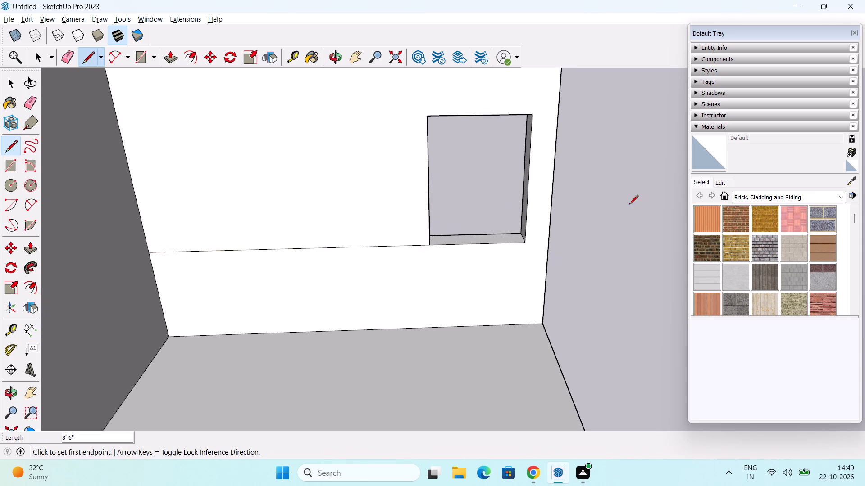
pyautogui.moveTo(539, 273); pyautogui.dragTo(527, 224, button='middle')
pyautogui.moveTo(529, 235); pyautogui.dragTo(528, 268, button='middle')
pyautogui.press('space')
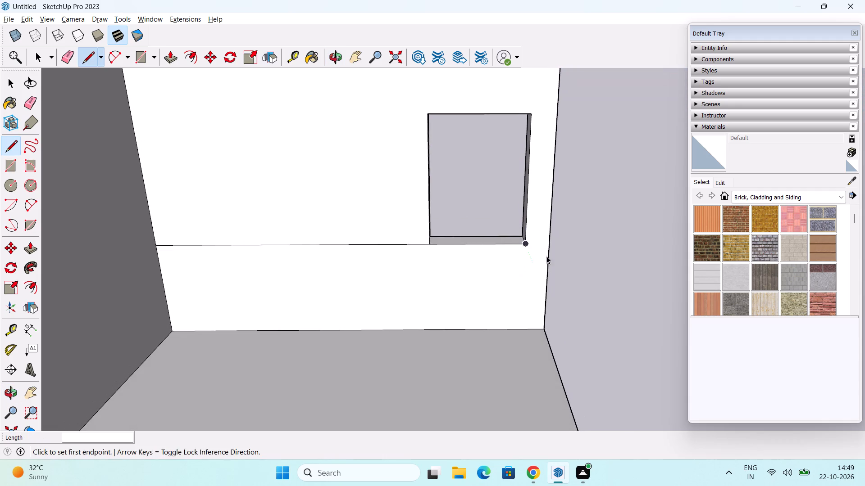
# Examine the room's floor, side wall and lined back wall from several angles.
pyautogui.scroll(-3, 546, 256)
pyautogui.moveTo(559, 258); pyautogui.dragTo(495, 267, button='middle')
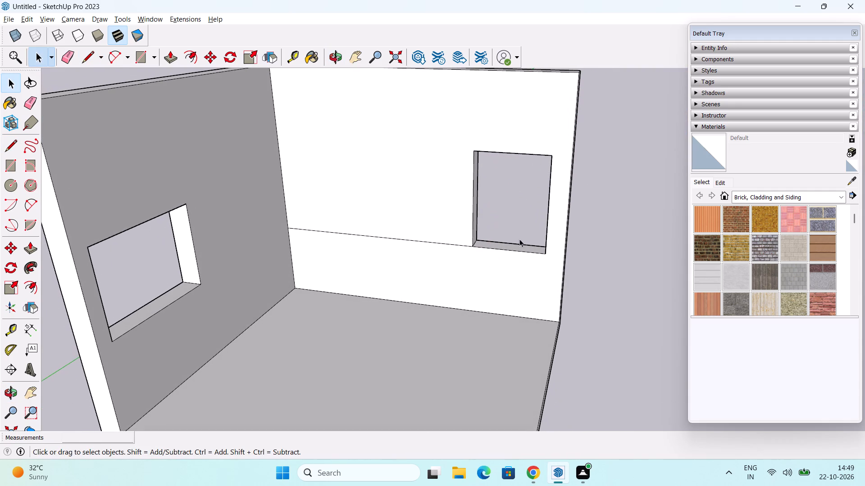
pyautogui.moveTo(588, 253); pyautogui.dragTo(588, 279, button='middle')
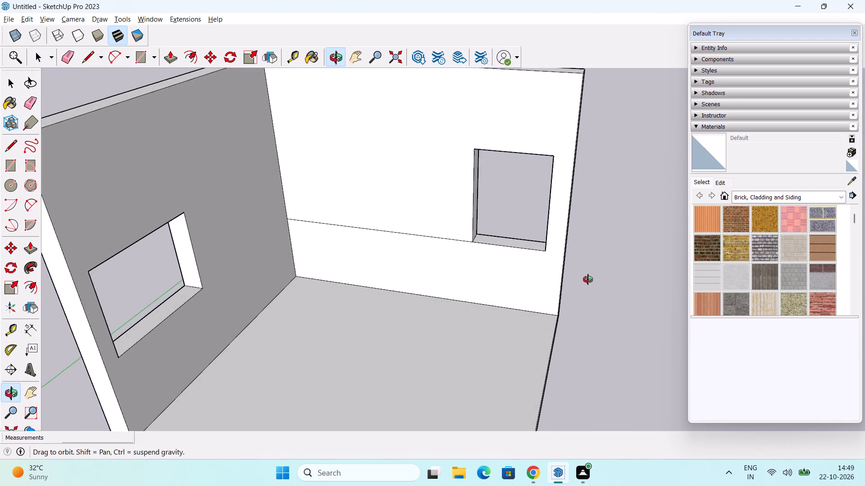
pyautogui.moveTo(588, 279); pyautogui.dragTo(587, 287, button='middle')
pyautogui.moveTo(592, 303); pyautogui.dragTo(583, 249, button='middle')
pyautogui.scroll(-1, 591, 260)
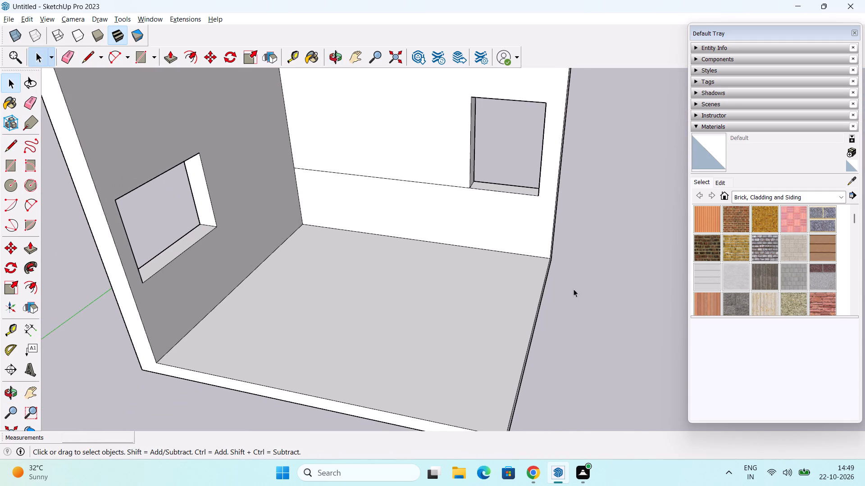
pyautogui.moveTo(573, 289); pyautogui.dragTo(576, 254, button='middle')
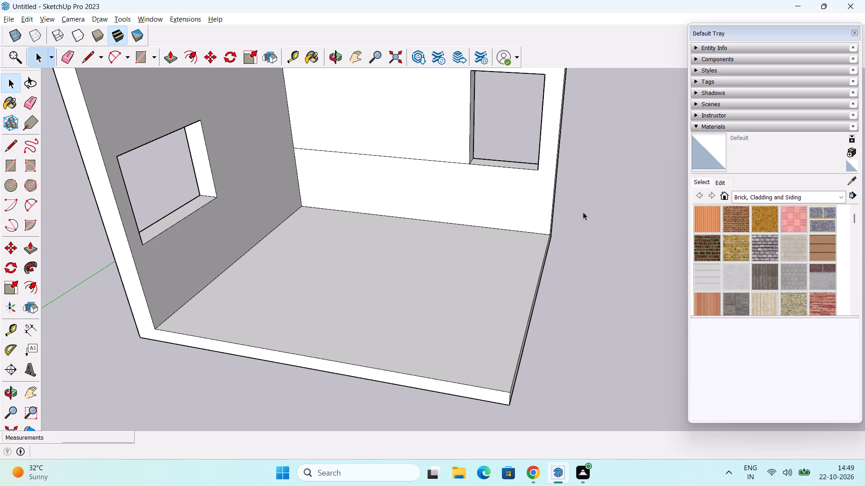
pyautogui.scroll(-3, 587, 211)
# Undo the back wall line, both window openings, the guides, the walls and the wall strip line, back to the plain floor slab.
pyautogui.hotkey('ctrl', 'z')
pyautogui.hotkey('ctrl', 'z')
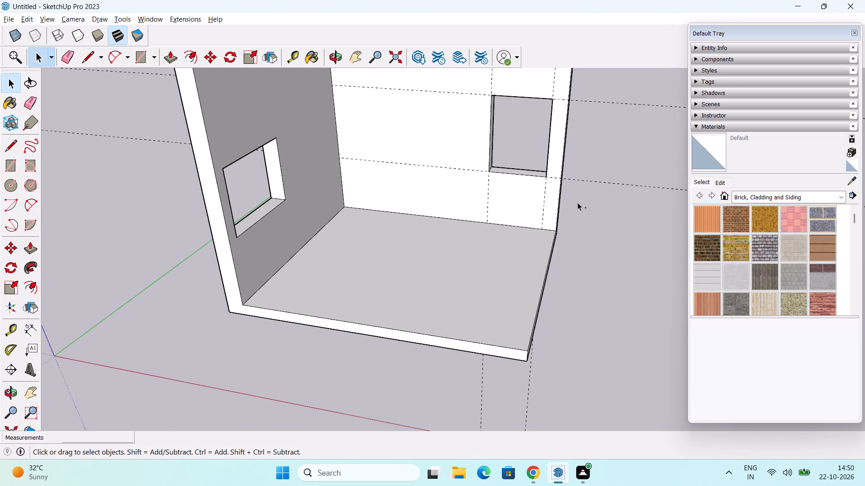
pyautogui.hotkey('ctrl', 'z')
pyautogui.hotkey('ctrl', 'z')
pyautogui.hotkey('ctrl', 'z')
pyautogui.hotkey('ctrl', 'z')
pyautogui.hotkey('ctrl', 'z')
pyautogui.hotkey('ctrl', 'z')
pyautogui.hotkey('ctrl', 'z')
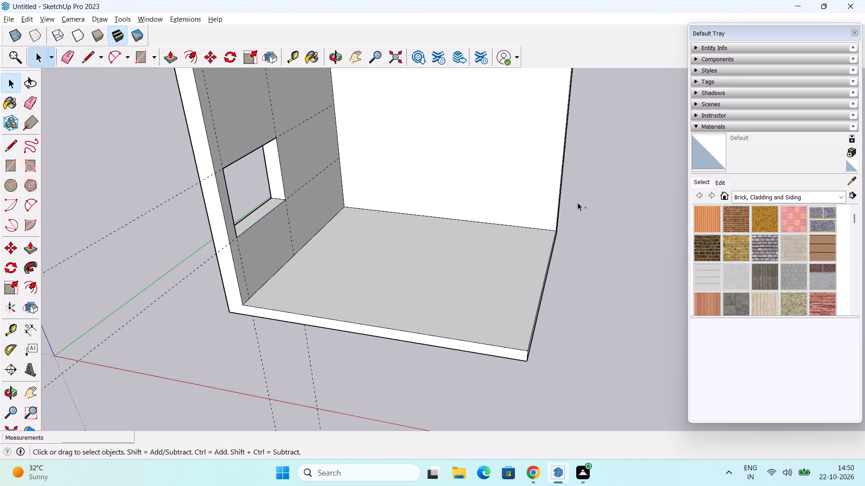
pyautogui.hotkey('ctrl', 'z')
pyautogui.hotkey('ctrl', 'z')
pyautogui.hotkey('ctrl', 'z')
pyautogui.hotkey('ctrl', 'z')
pyautogui.hotkey('ctrl', 'z')
pyautogui.hotkey('ctrl', 'z')
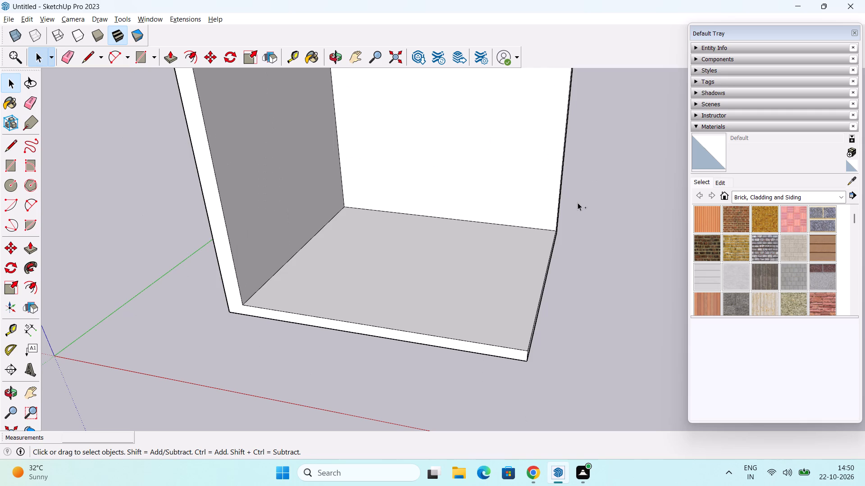
pyautogui.hotkey('ctrl', 'z')
pyautogui.hotkey('ctrl', 'z')
pyautogui.hotkey('ctrl', 'z')
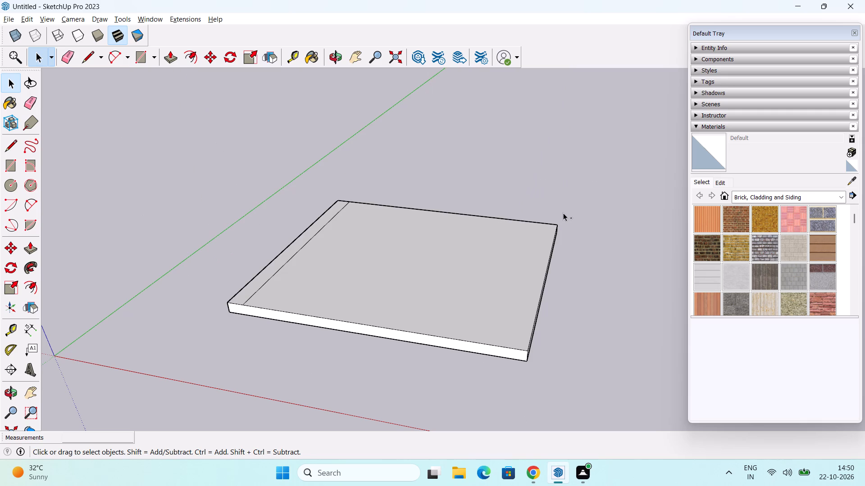
pyautogui.hotkey('ctrl', 'z')
# Measure the length of the floor slab's front top edge with the Dimension tool, without keeping a dimension.
pyautogui.moveTo(435, 251); pyautogui.dragTo(460, 254, button='middle')
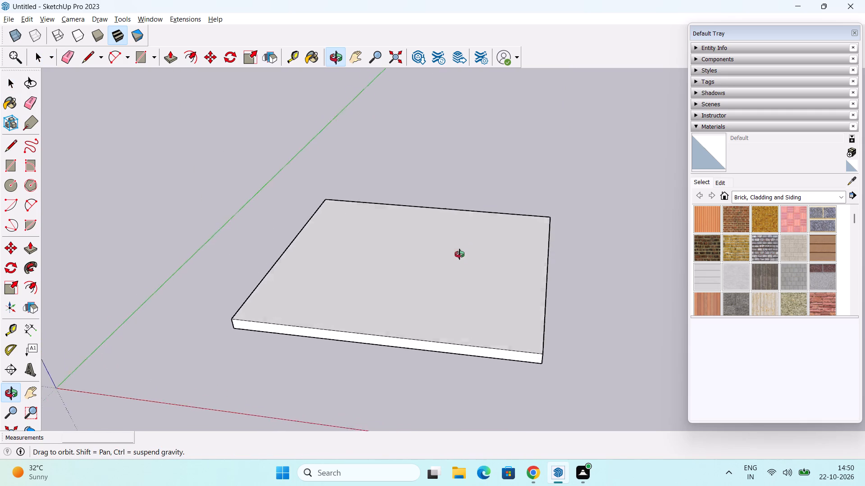
pyautogui.moveTo(460, 254); pyautogui.dragTo(471, 290, button='middle')
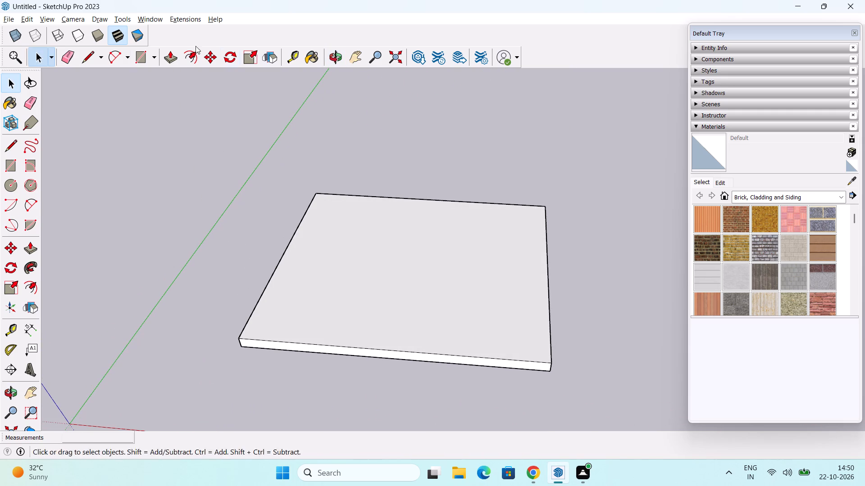
pyautogui.click(30, 333)
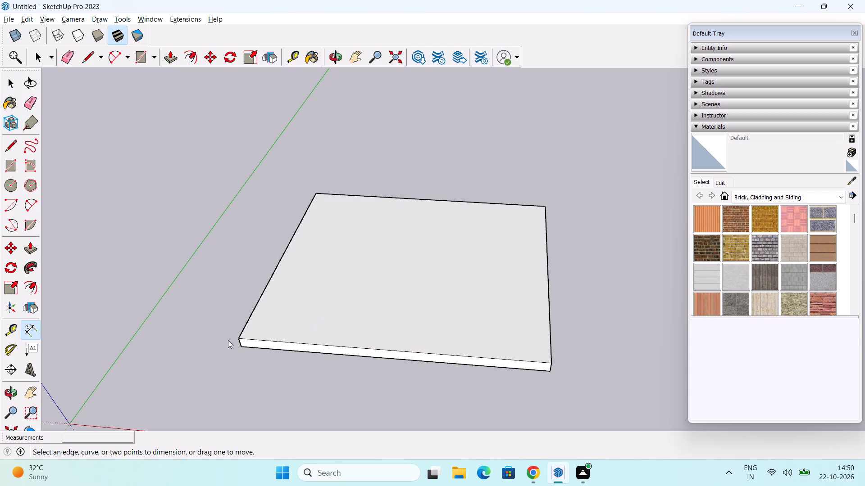
pyautogui.click(240, 337)
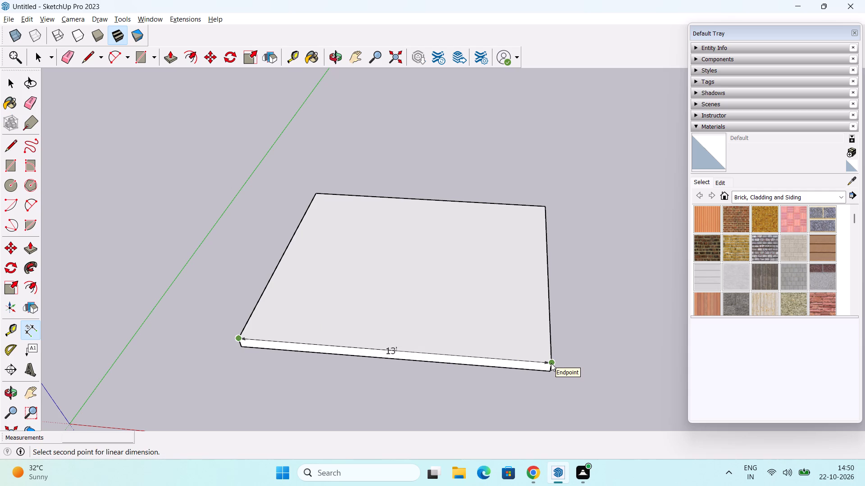
pyautogui.press('space')
# Examine the plain floor slab from several angles, including its side faces.
pyautogui.moveTo(411, 314); pyautogui.dragTo(431, 299, button='middle')
pyautogui.scroll(-1, 428, 297)
pyautogui.moveTo(419, 301); pyautogui.dragTo(436, 227, button='middle')
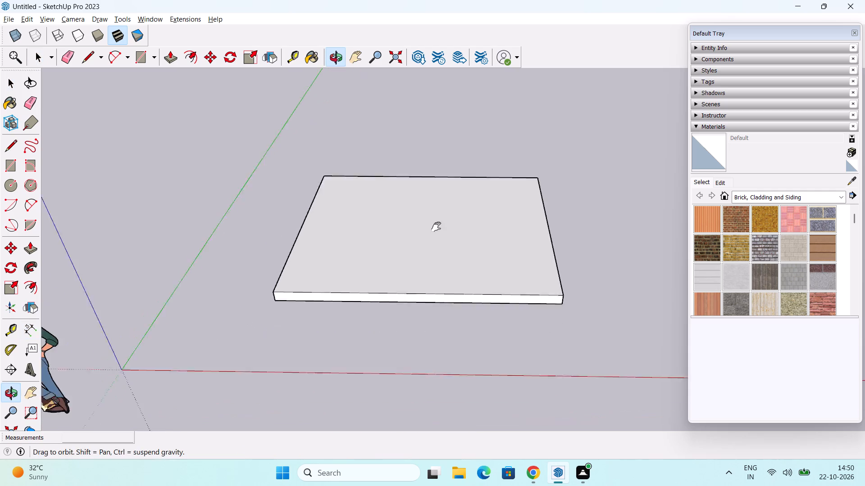
pyautogui.moveTo(436, 227); pyautogui.dragTo(440, 213, button='middle')
pyautogui.moveTo(440, 212); pyautogui.dragTo(537, 160, button='middle')
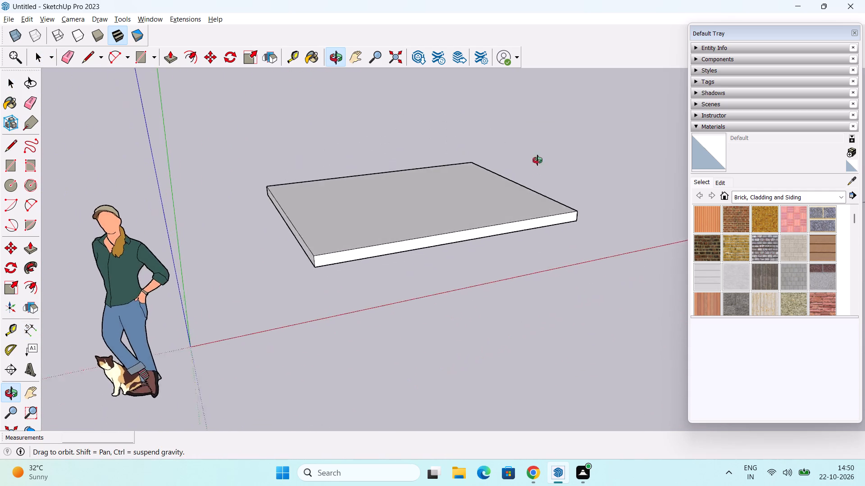
pyautogui.moveTo(537, 160); pyautogui.dragTo(385, 260, button='middle')
pyautogui.moveTo(302, 195); pyautogui.dragTo(460, 175, button='middle')
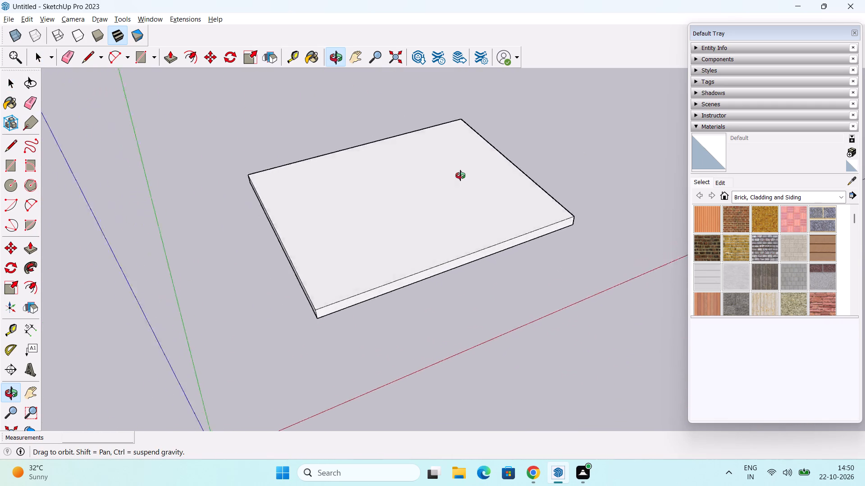
pyautogui.moveTo(460, 175); pyautogui.dragTo(433, 179, button='middle')
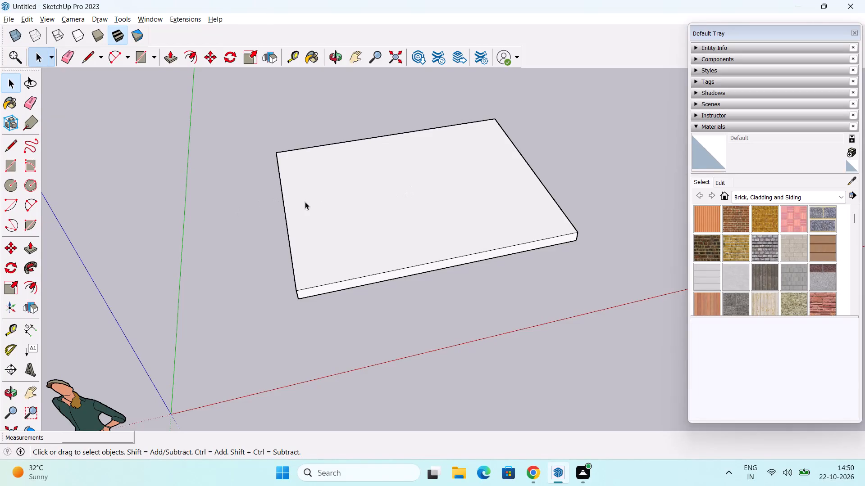
# Push/Pull the floor slab's side face nearest the green axis outward by 9".
pyautogui.moveTo(343, 204); pyautogui.dragTo(423, 188, button='middle')
pyautogui.scroll(-1, 396, 206)
pyautogui.scroll(3, 322, 258)
pyautogui.moveTo(328, 267); pyautogui.dragTo(312, 261, button='middle')
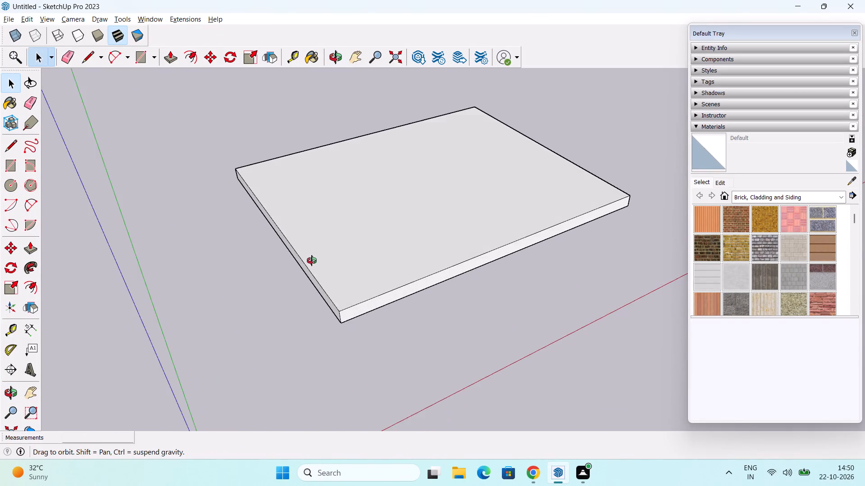
pyautogui.moveTo(312, 261); pyautogui.dragTo(315, 272, button='middle')
pyautogui.press('p')
pyautogui.scroll(5, 310, 300)
pyautogui.click(325, 293)
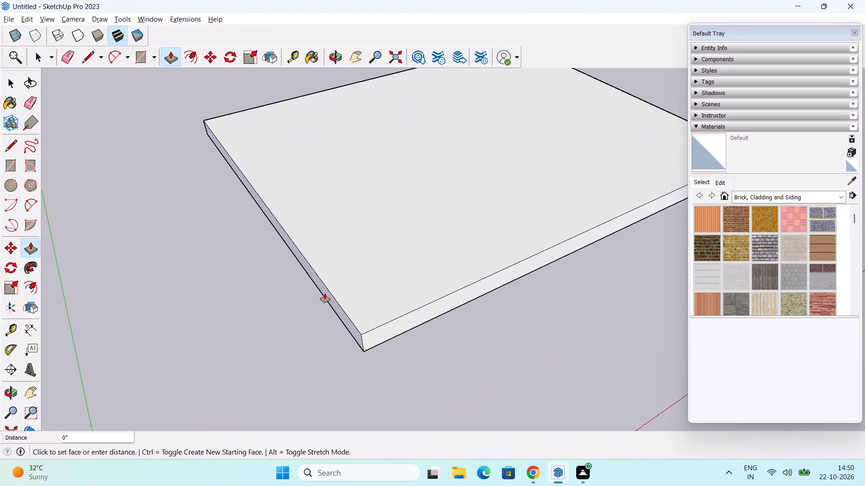
pyautogui.write('9"')
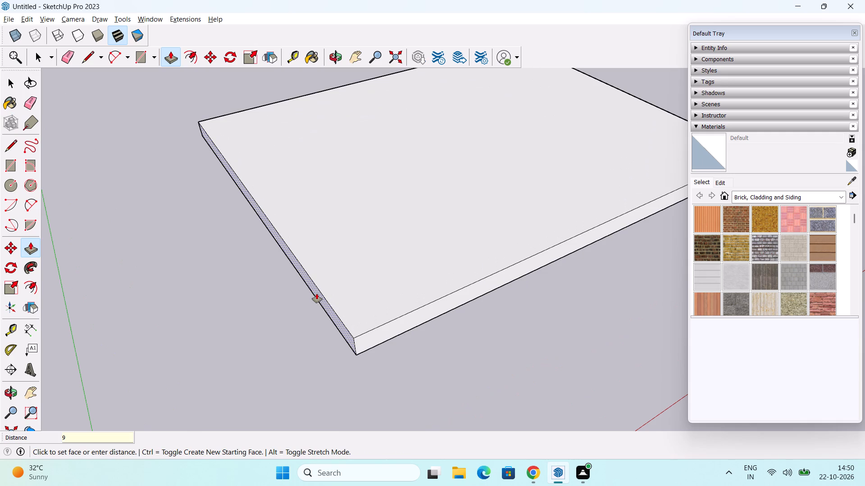
pyautogui.press('Return')
pyautogui.press('space')
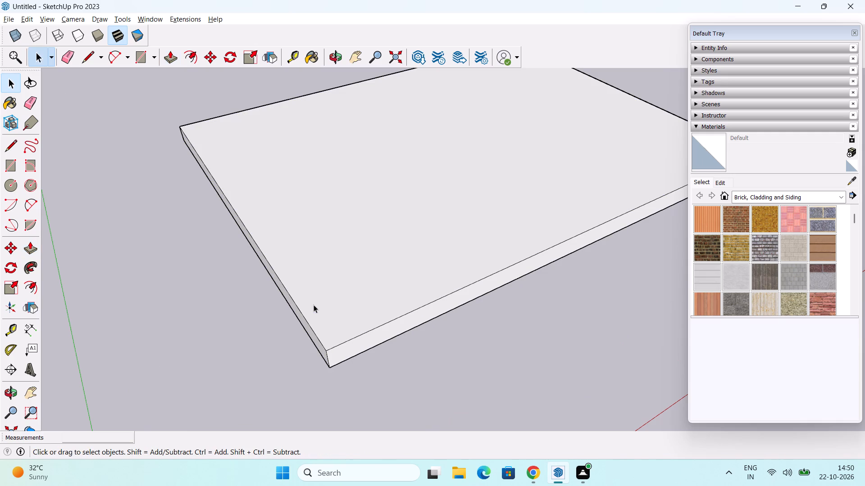
# Copy the extended side's top edge 9" inward along the red axis to mark the wall strip on the slab.
pyautogui.click(310, 327)
pyautogui.moveTo(347, 339); pyautogui.dragTo(266, 345, button='middle')
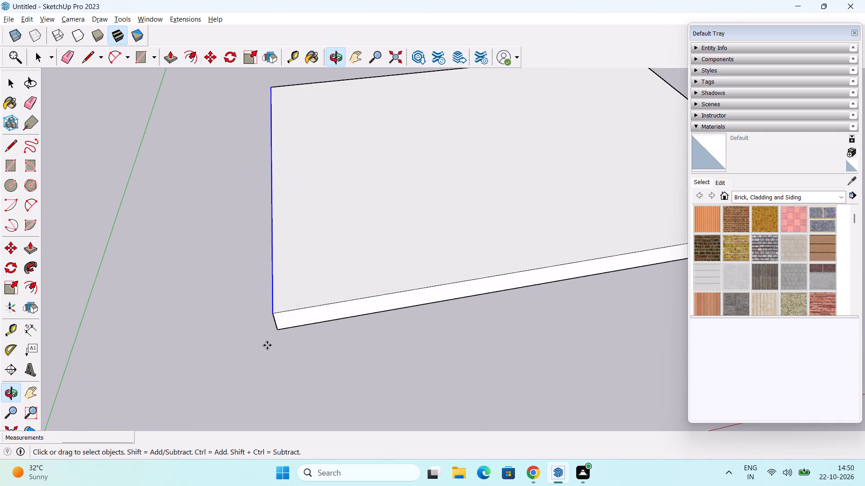
pyautogui.press('m')
pyautogui.click(273, 315)
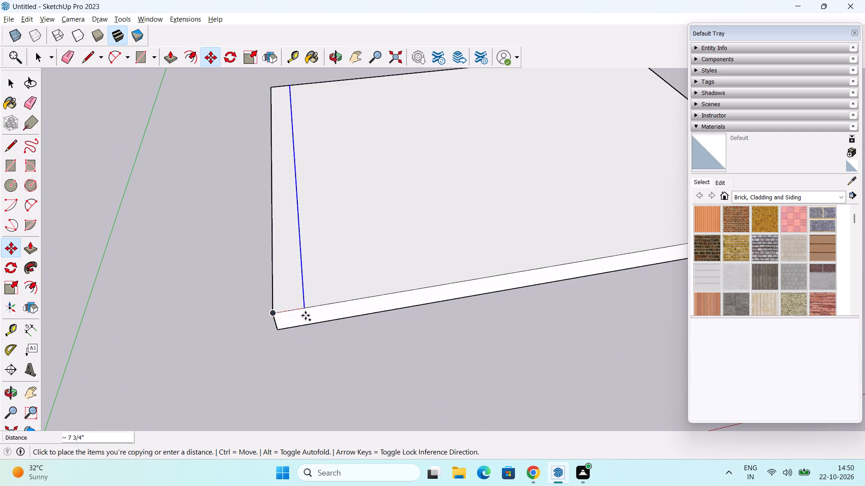
pyautogui.write('9"')
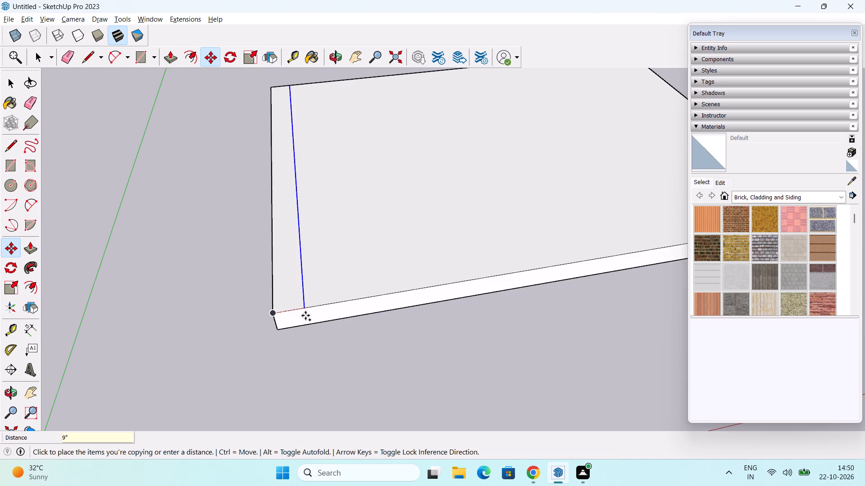
pyautogui.press('Return')
pyautogui.scroll(-6, 305, 297)
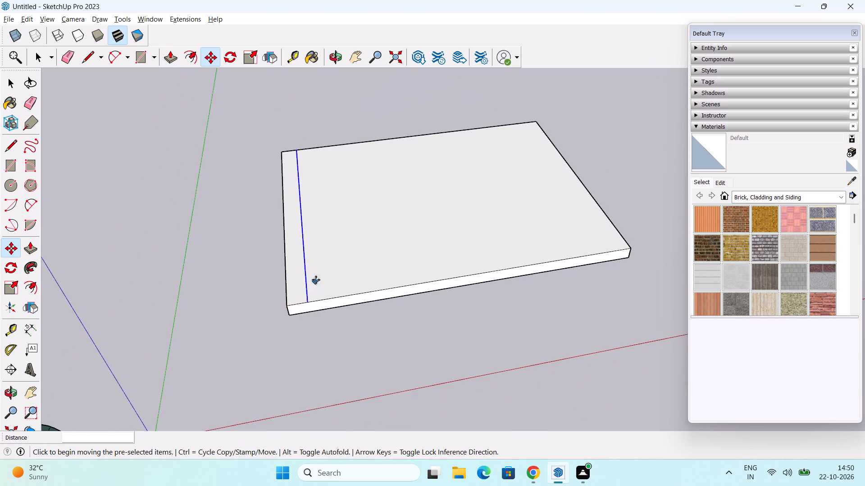
pyautogui.press('space')
# Measure the front edge from the wall strip line to the slab's far corner, without keeping a dimension.
pyautogui.moveTo(316, 280); pyautogui.dragTo(301, 354, button='middle')
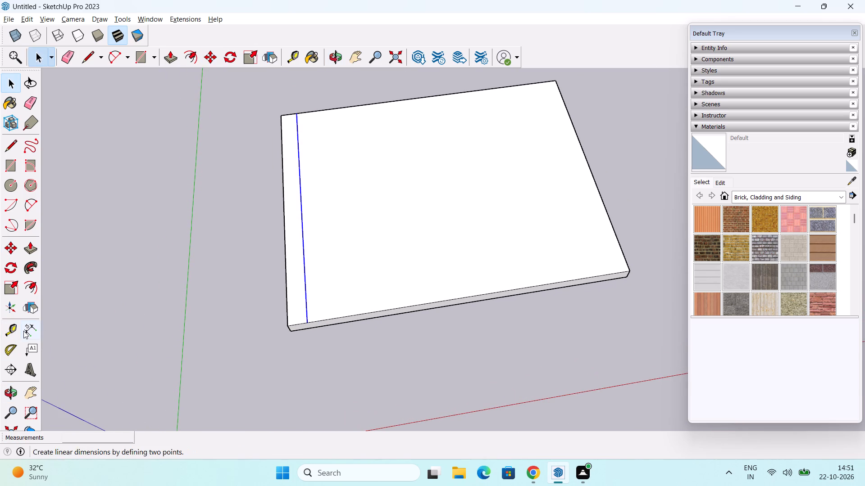
pyautogui.click(25, 331)
pyautogui.click(306, 324)
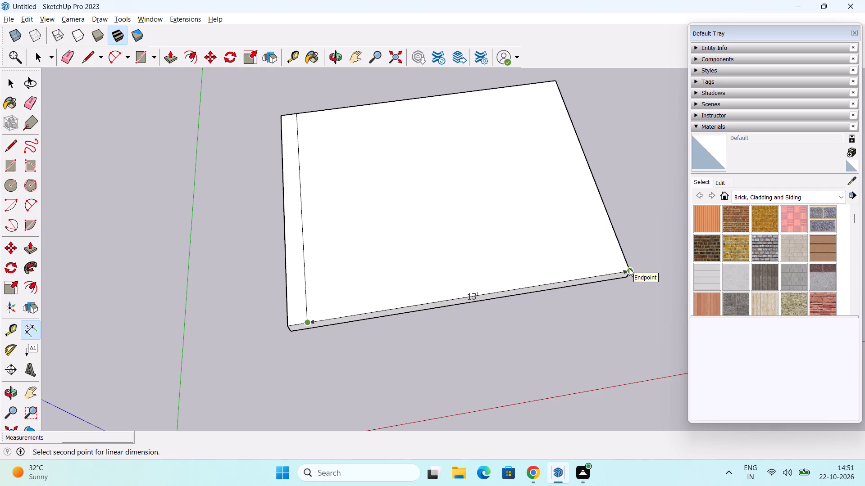
pyautogui.press('Escape')
# Measure the slab's depth along the plain edge opposite the wall strip, corner to corner, without keeping a dimension.
pyautogui.scroll(-2, 560, 200)
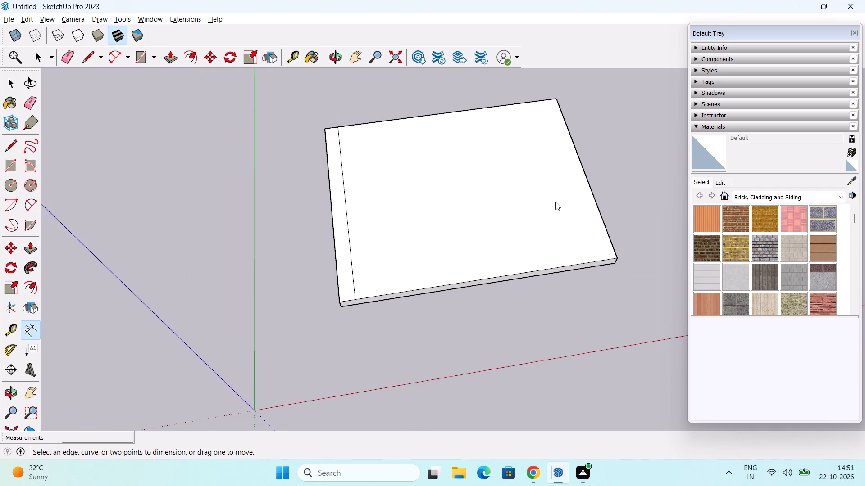
pyautogui.keyDown('shift'); pyautogui.moveTo(535, 201); pyautogui.dragTo(514, 255, button='middle'); pyautogui.keyUp('shift')
pyautogui.moveTo(484, 212); pyautogui.dragTo(434, 346, button='middle')
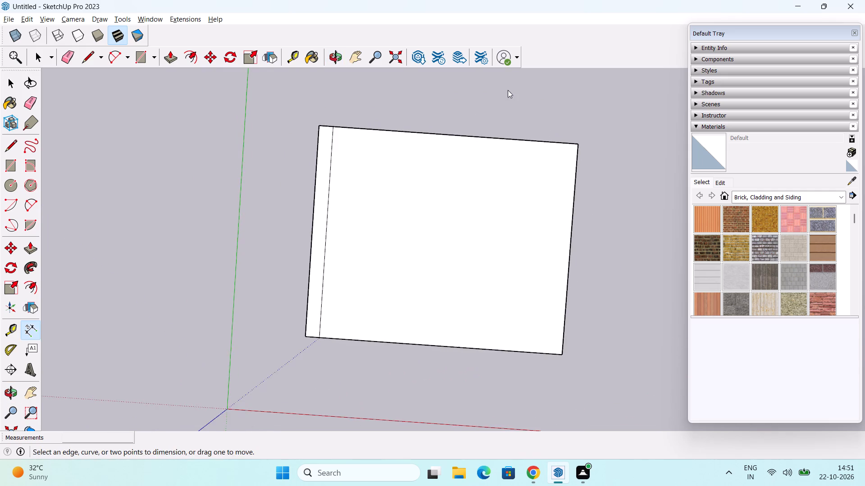
pyautogui.keyDown('shift'); pyautogui.moveTo(509, 87); pyautogui.dragTo(452, 215, button='middle'); pyautogui.keyUp('shift')
pyautogui.moveTo(443, 307); pyautogui.dragTo(476, 175, button='middle')
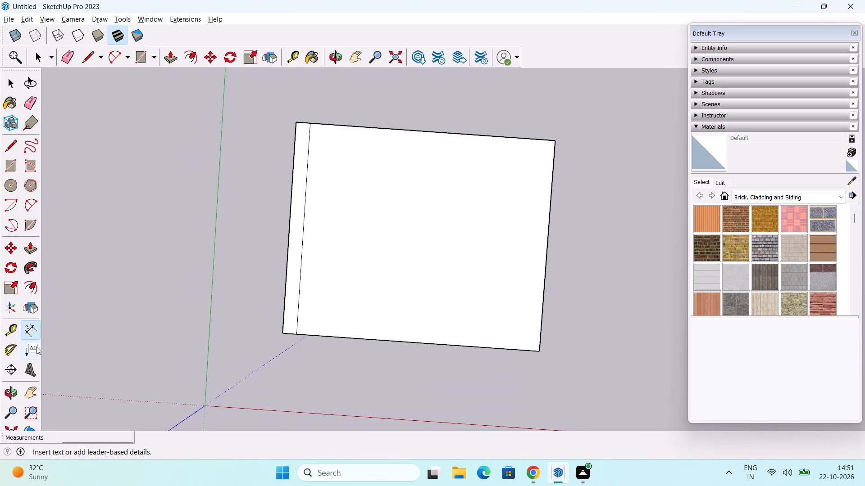
pyautogui.click(29, 329)
pyautogui.click(555, 141)
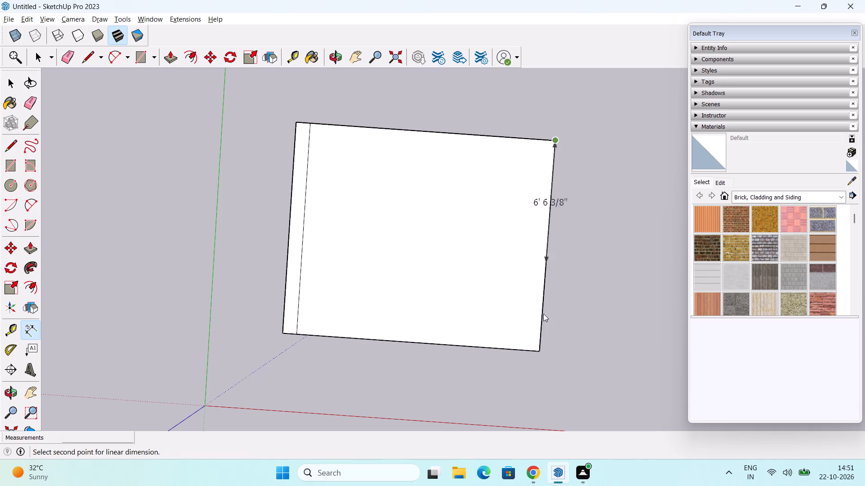
pyautogui.click(540, 353)
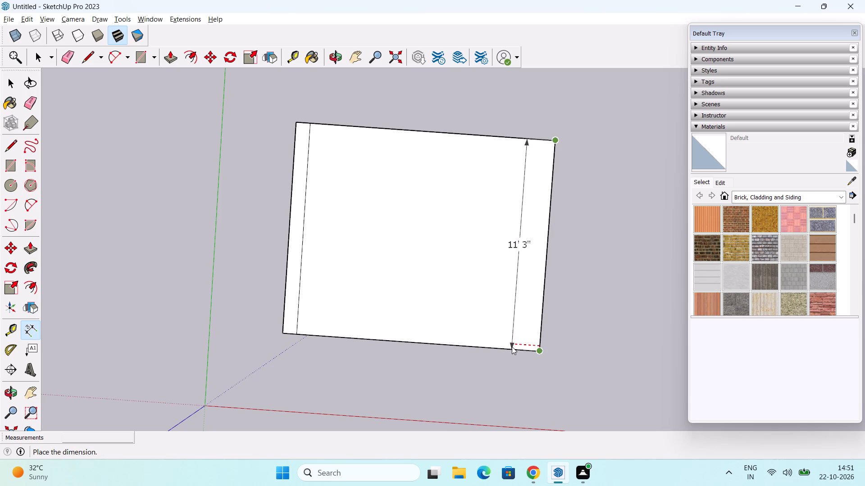
pyautogui.press('Escape')
# Push/Pull the slab's long side face farthest from the red axis outward by 9".
pyautogui.scroll(-3, 532, 288)
pyautogui.moveTo(538, 285); pyautogui.dragTo(540, 272, button='middle')
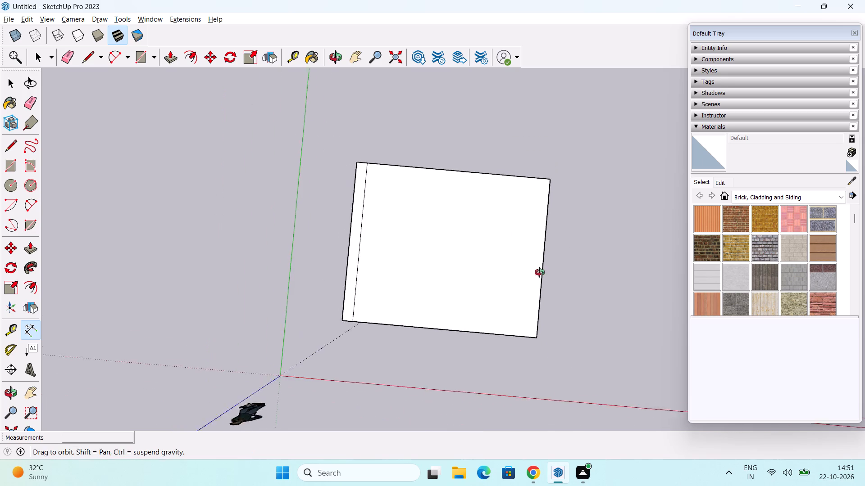
pyautogui.moveTo(540, 272); pyautogui.dragTo(340, 173, button='middle')
pyautogui.moveTo(521, 287); pyautogui.dragTo(366, 225, button='middle')
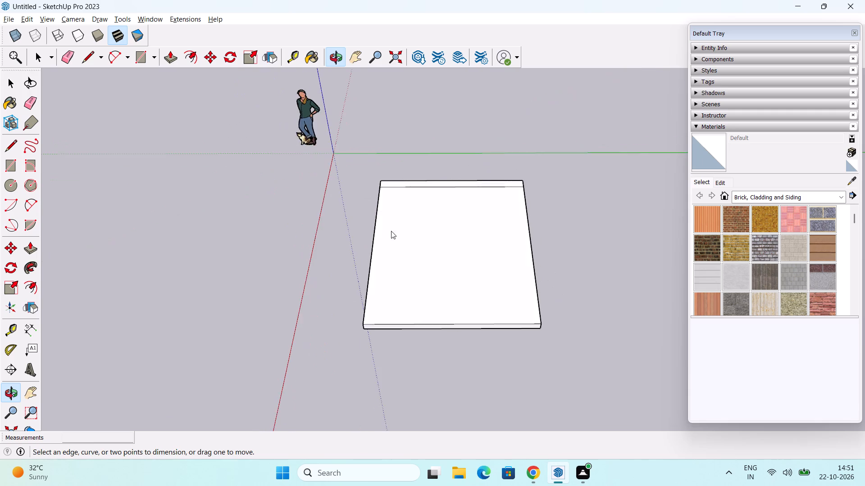
pyautogui.scroll(2, 517, 353)
pyautogui.moveTo(518, 348); pyautogui.dragTo(502, 321, button='middle')
pyautogui.moveTo(538, 315); pyautogui.dragTo(460, 274, button='middle')
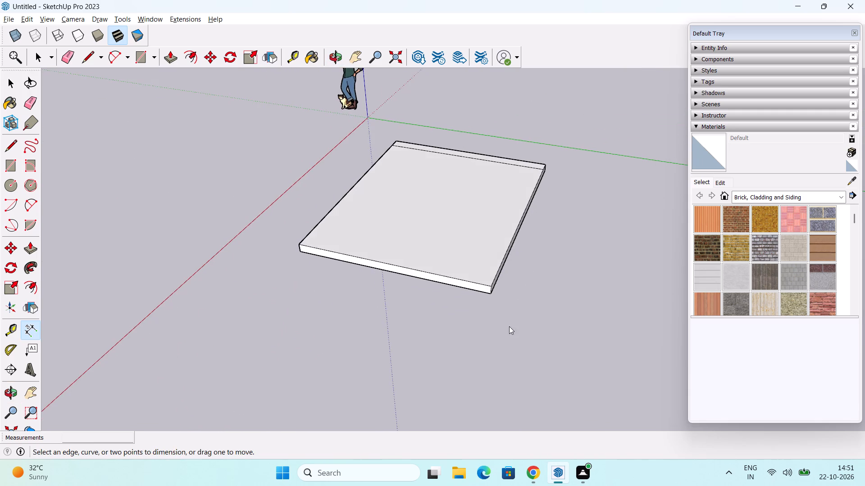
pyautogui.moveTo(509, 326); pyautogui.dragTo(587, 344, button='middle')
pyautogui.moveTo(244, 154); pyautogui.dragTo(238, 166, button='middle')
pyautogui.moveTo(577, 360); pyautogui.dragTo(446, 241, button='middle')
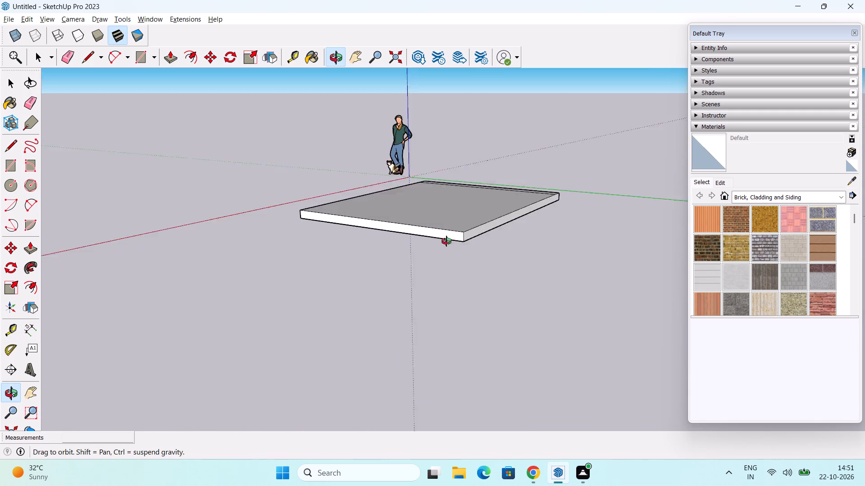
pyautogui.moveTo(446, 241); pyautogui.dragTo(486, 270, button='middle')
pyautogui.scroll(1, 498, 258)
pyautogui.moveTo(487, 288); pyautogui.dragTo(512, 302, button='middle')
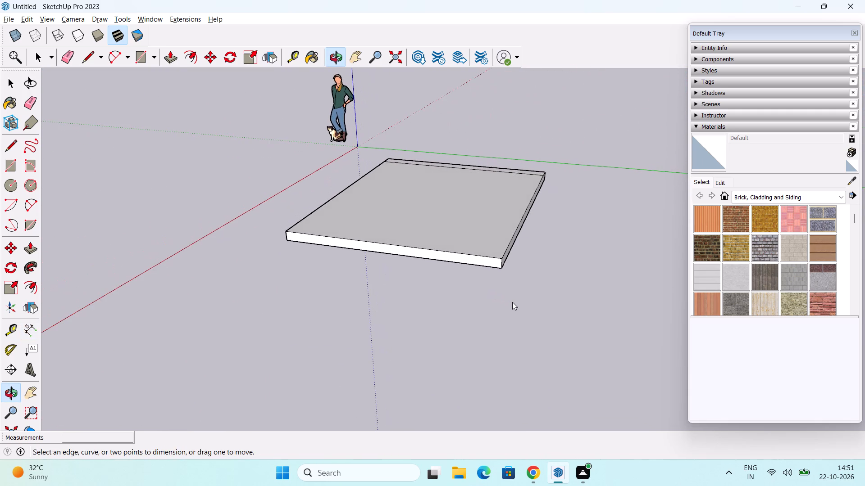
pyautogui.press('p')
pyautogui.scroll(3, 519, 252)
pyautogui.click(501, 257)
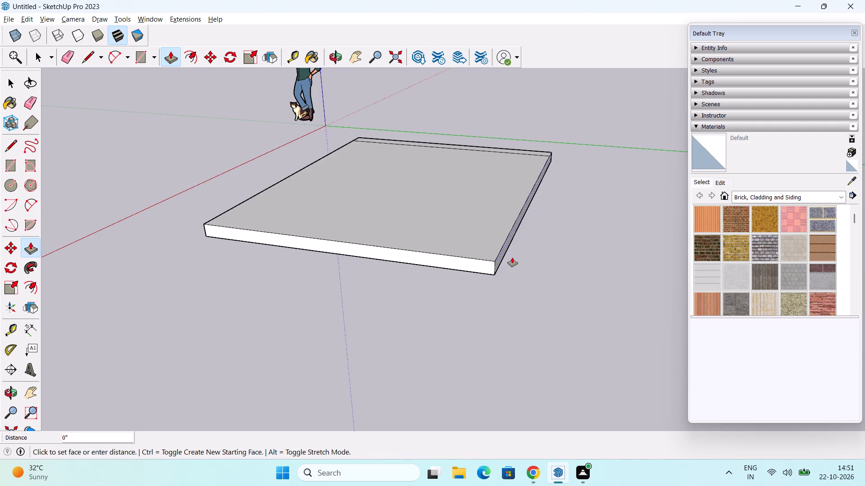
pyautogui.write('9"')
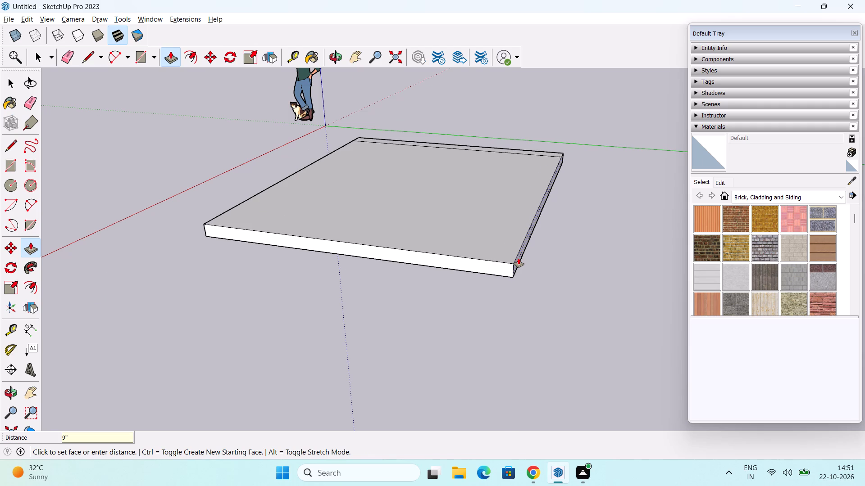
pyautogui.press('Return')
# Copy the extended side's top edge 9" inward along the green axis to mark the second wall strip.
pyautogui.moveTo(465, 205); pyautogui.dragTo(477, 269, button='middle')
pyautogui.press('space')
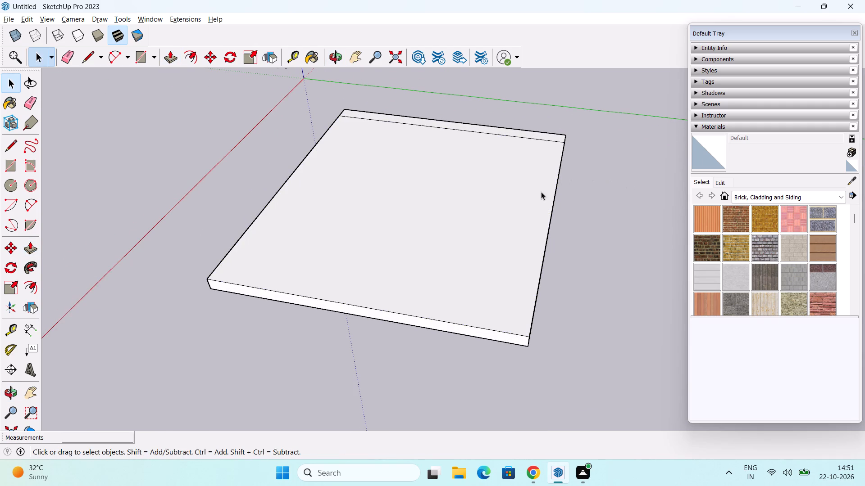
pyautogui.click(550, 225)
pyautogui.press('m')
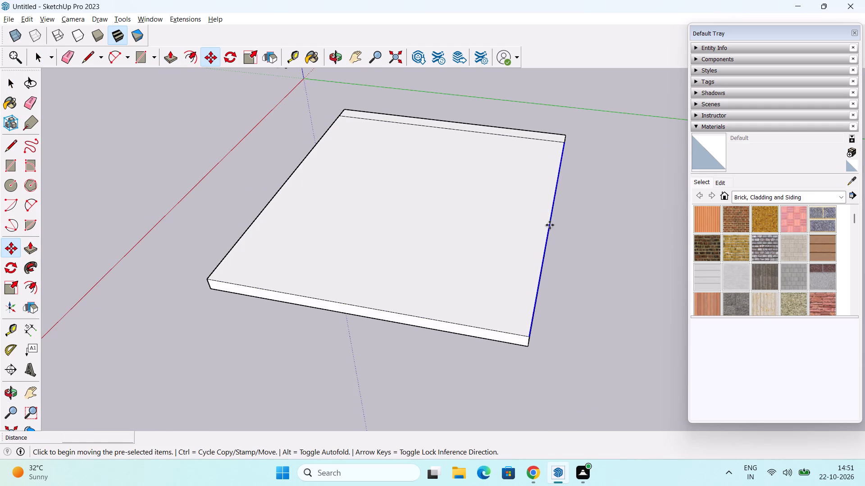
pyautogui.scroll(2, 573, 155)
pyautogui.click(561, 137)
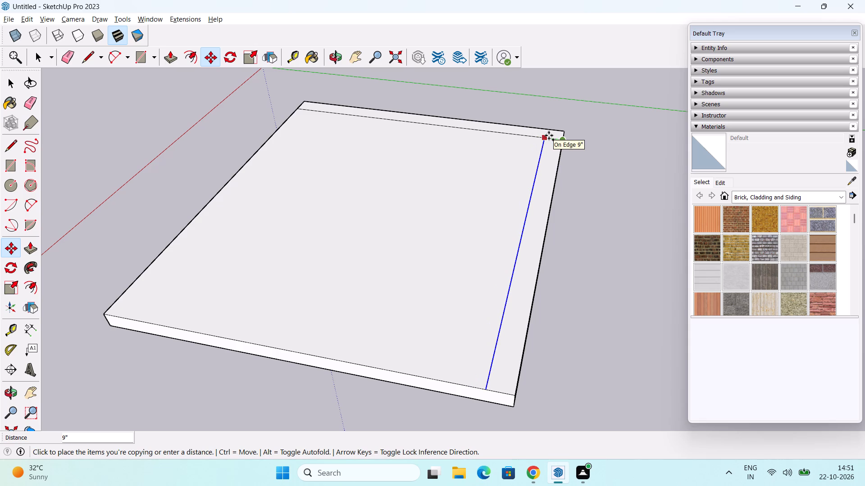
pyautogui.click(549, 135)
pyautogui.press('space')
# Erase the short line segment separating the two wall strips at their shared corner.
pyautogui.scroll(-6, 552, 184)
pyautogui.moveTo(446, 287); pyautogui.dragTo(669, 251, button='middle')
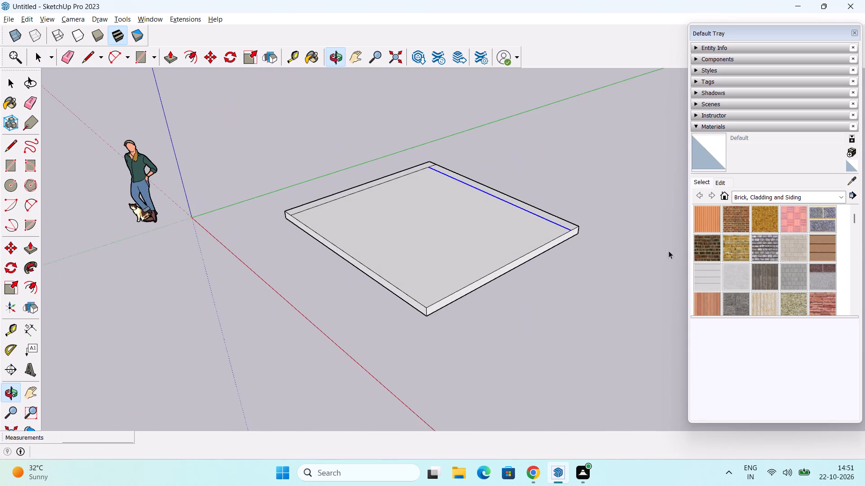
pyautogui.moveTo(669, 251); pyautogui.dragTo(674, 248, button='middle')
pyautogui.moveTo(432, 229); pyautogui.dragTo(437, 260, button='middle')
pyautogui.moveTo(437, 261); pyautogui.dragTo(608, 270, button='middle')
pyautogui.moveTo(475, 238); pyautogui.dragTo(479, 270, button='middle')
pyautogui.scroll(2, 355, 263)
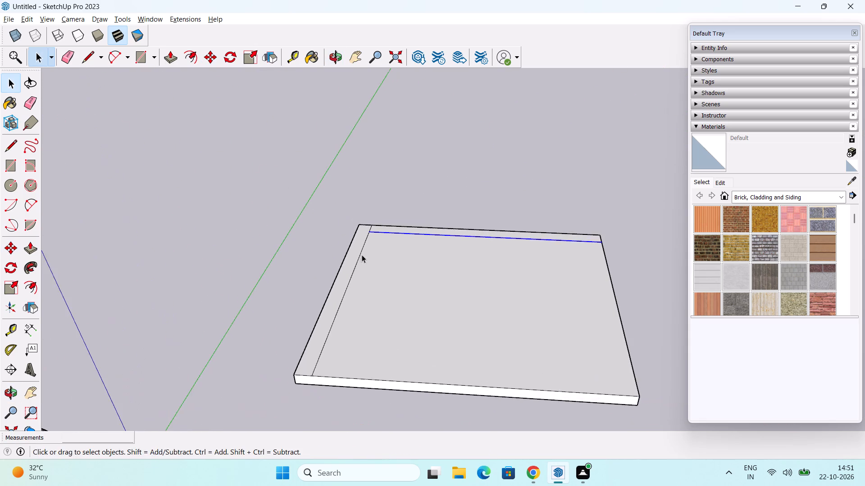
pyautogui.moveTo(362, 255); pyautogui.dragTo(365, 287, button='middle')
pyautogui.press('e')
pyautogui.scroll(2, 361, 220)
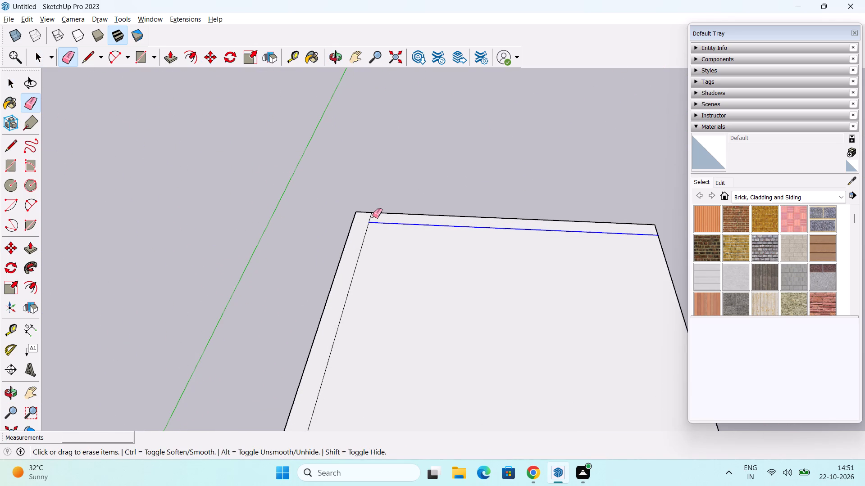
pyautogui.click(371, 216)
pyautogui.scroll(-3, 418, 191)
pyautogui.press('space')
# Push/Pull the L-shaped wall strip up 10' to raise the two walls.
pyautogui.scroll(-1, 429, 181)
pyautogui.press('p')
pyautogui.click(353, 282)
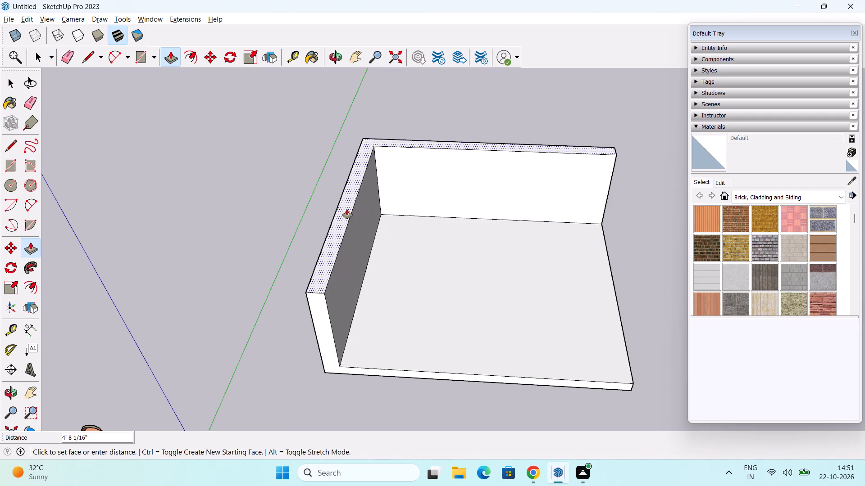
pyautogui.write('10')
pyautogui.press("'")
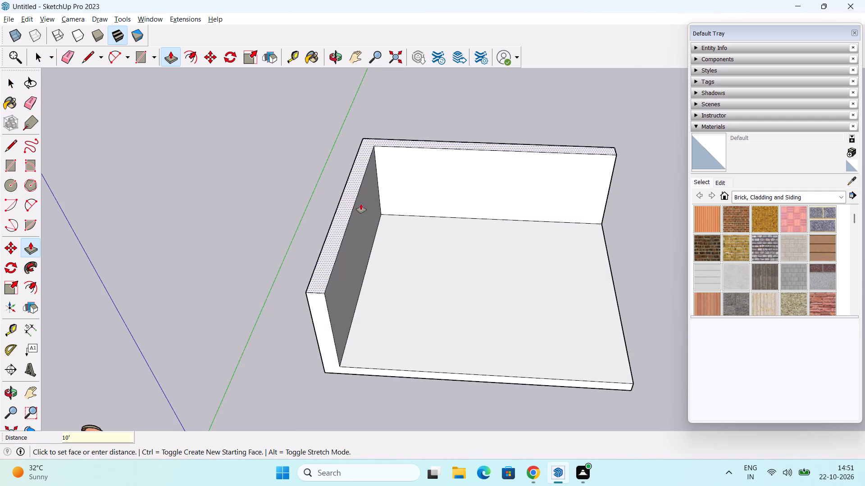
pyautogui.press('Return')
pyautogui.press('space')
# Place a vertical guide on the inner face of the wall nearest the green axis, 9" in from its open-end edge.
pyautogui.moveTo(382, 255); pyautogui.dragTo(303, 270, button='middle')
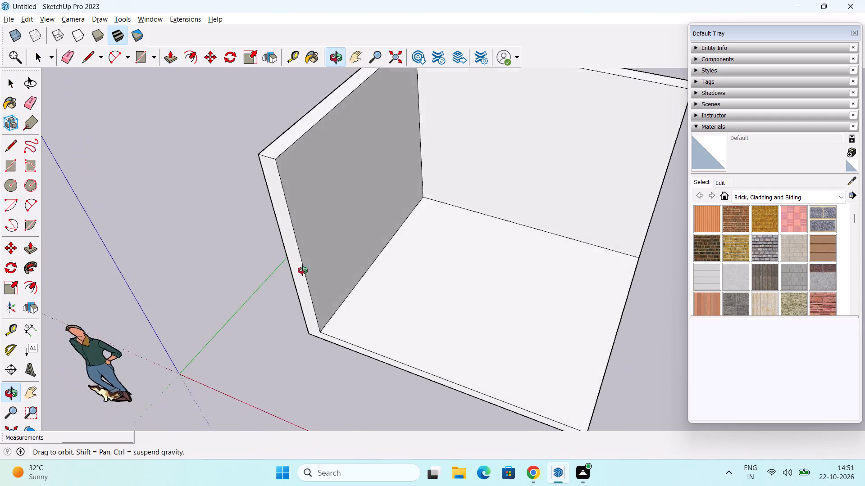
pyautogui.moveTo(303, 270); pyautogui.dragTo(338, 294, button='middle')
pyautogui.scroll(-1, 392, 224)
pyautogui.moveTo(405, 282); pyautogui.dragTo(385, 337, button='middle')
pyautogui.moveTo(411, 333); pyautogui.dragTo(429, 229, button='middle')
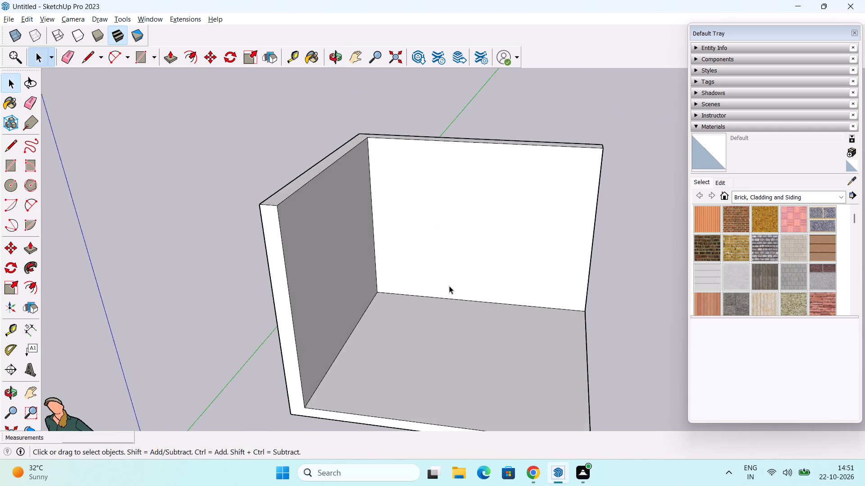
pyautogui.moveTo(449, 286); pyautogui.dragTo(454, 224, button='middle')
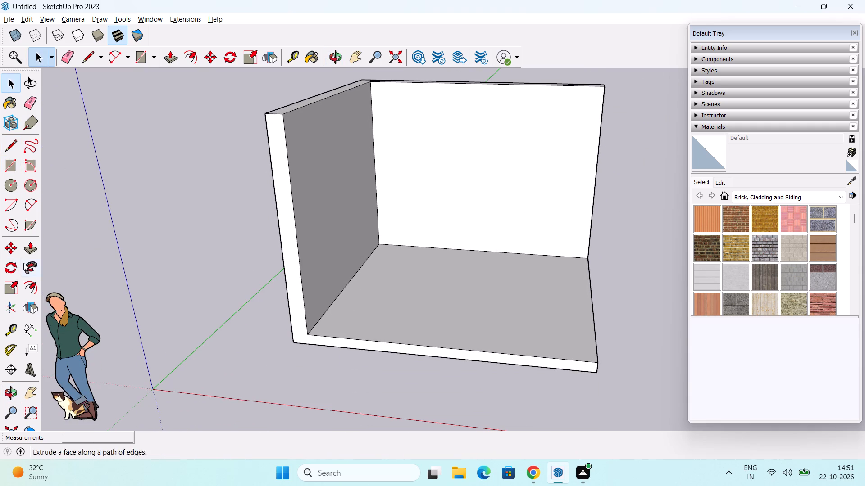
pyautogui.click(9, 337)
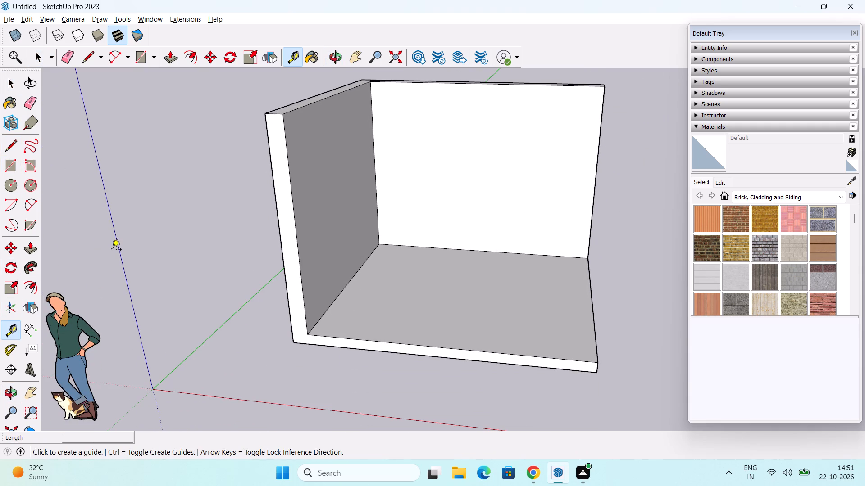
pyautogui.moveTo(112, 258); pyautogui.dragTo(132, 304, button='middle')
pyautogui.moveTo(278, 300); pyautogui.dragTo(136, 296, button='middle')
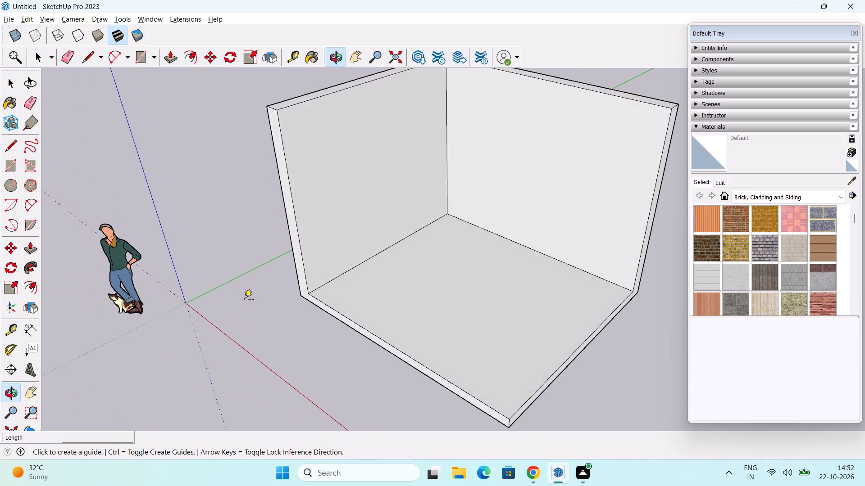
pyautogui.scroll(3, 246, 300)
pyautogui.moveTo(352, 270); pyautogui.dragTo(345, 308, button='middle')
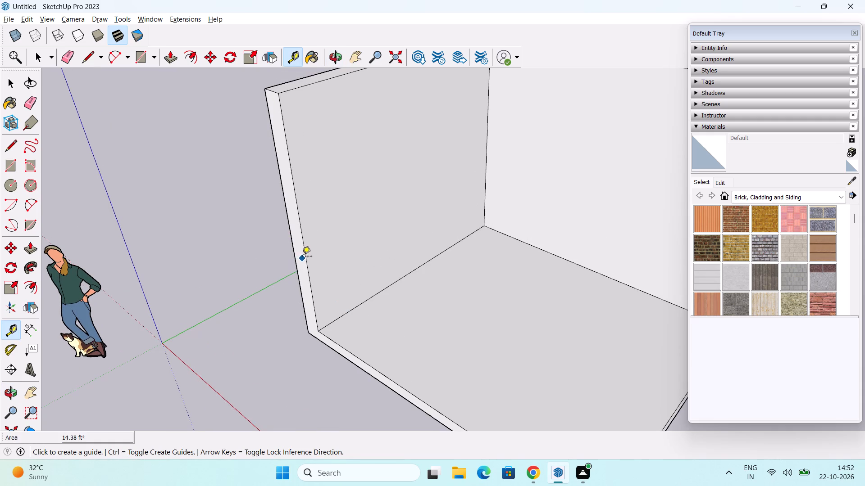
pyautogui.click(304, 255)
pyautogui.write('9"')
pyautogui.press('Return')
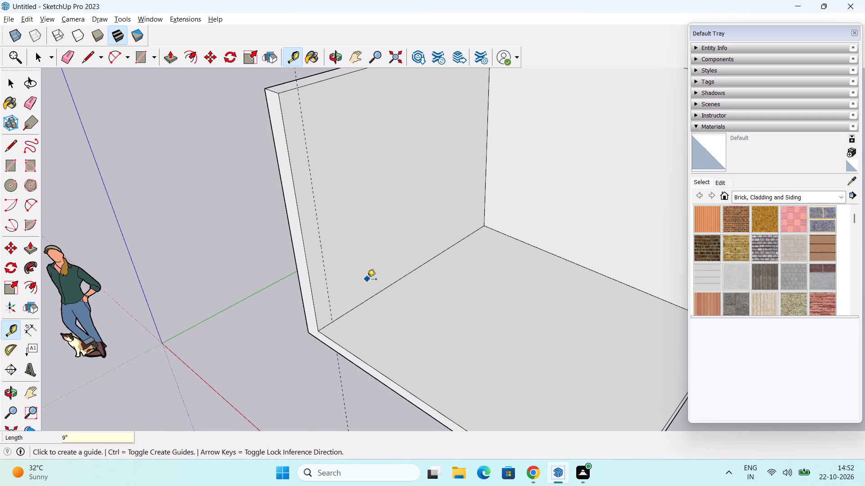
# Place two horizontal guides on that wall's inner face, one 3' above the floor edge and another 3' above the first.
pyautogui.click(369, 299)
pyautogui.write("3'")
pyautogui.press('Return')
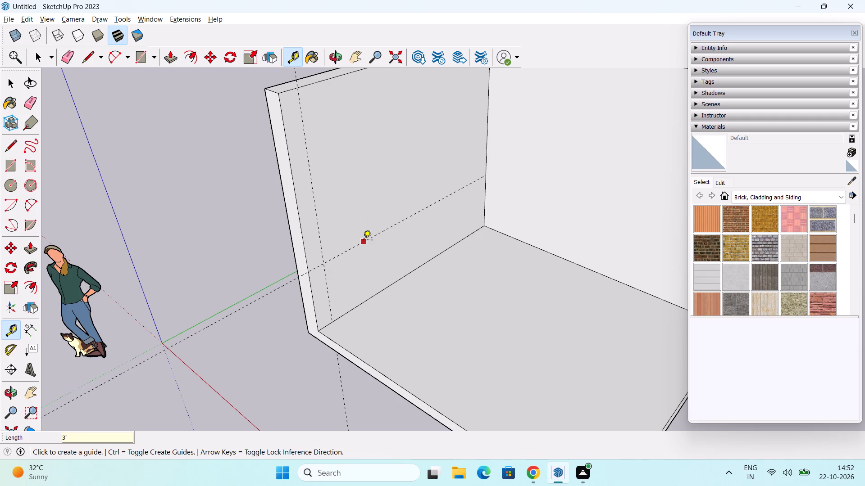
pyautogui.click(366, 243)
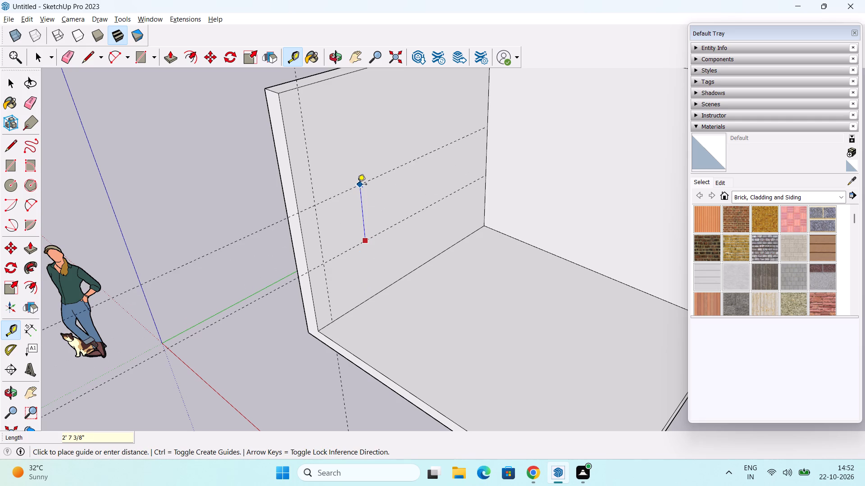
pyautogui.write("3'")
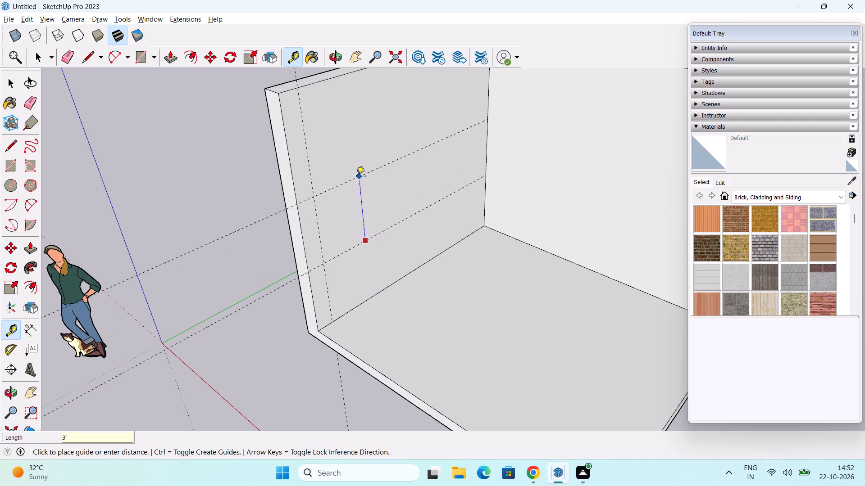
pyautogui.press('Return')
# Place a second vertical guide 4' from the first one, toward the inside corner of the same wall.
pyautogui.moveTo(367, 184); pyautogui.dragTo(251, 89, button='middle')
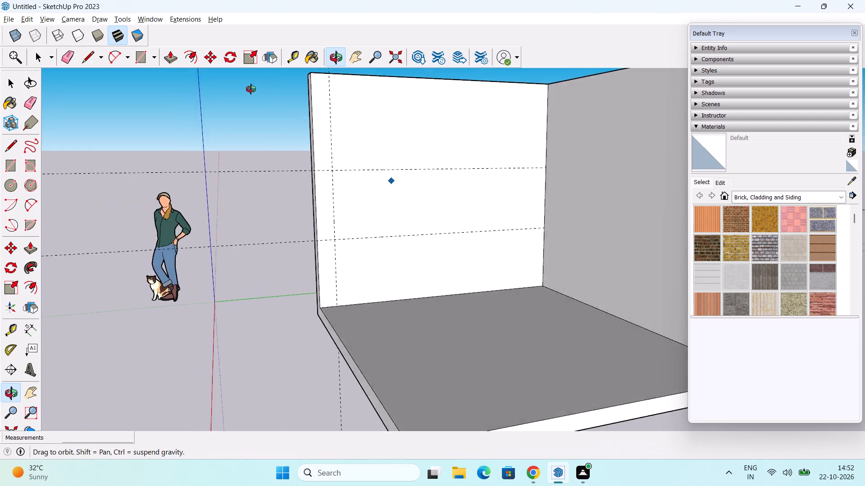
pyautogui.moveTo(251, 89); pyautogui.dragTo(367, 166, button='middle')
pyautogui.click(319, 222)
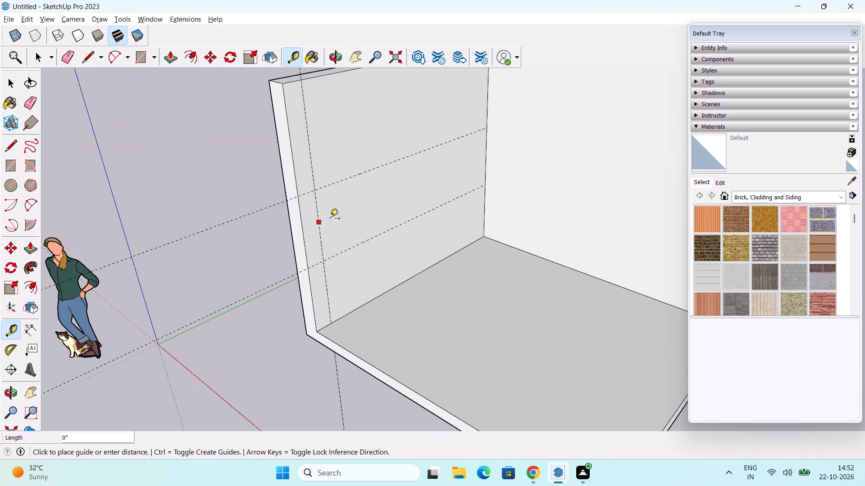
pyautogui.write("4'")
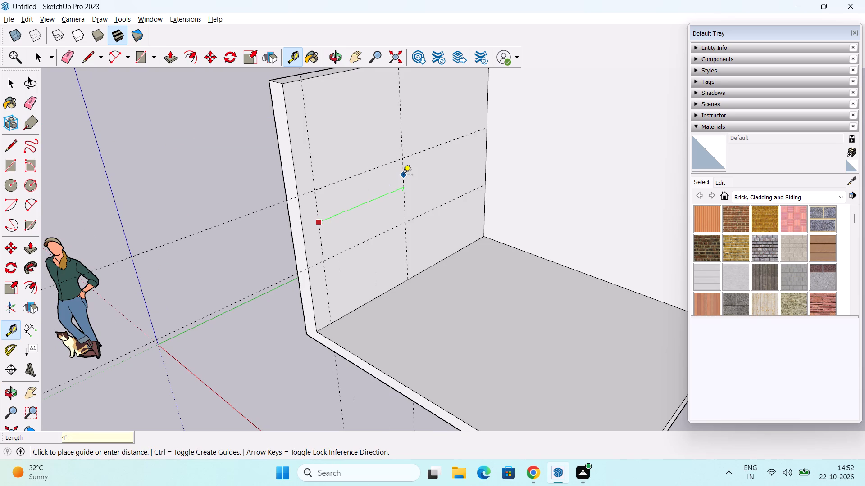
pyautogui.press('Return')
# Place two vertical guides on the adjoining wall's inner face, one 9" in from its open-end edge and another 3' further toward the inside corner.
pyautogui.scroll(-1, 394, 169)
pyautogui.keyDown('shift'); pyautogui.moveTo(412, 265); pyautogui.dragTo(340, 303, button='middle'); pyautogui.keyUp('shift')
pyautogui.moveTo(410, 335); pyautogui.dragTo(492, 272, button='middle')
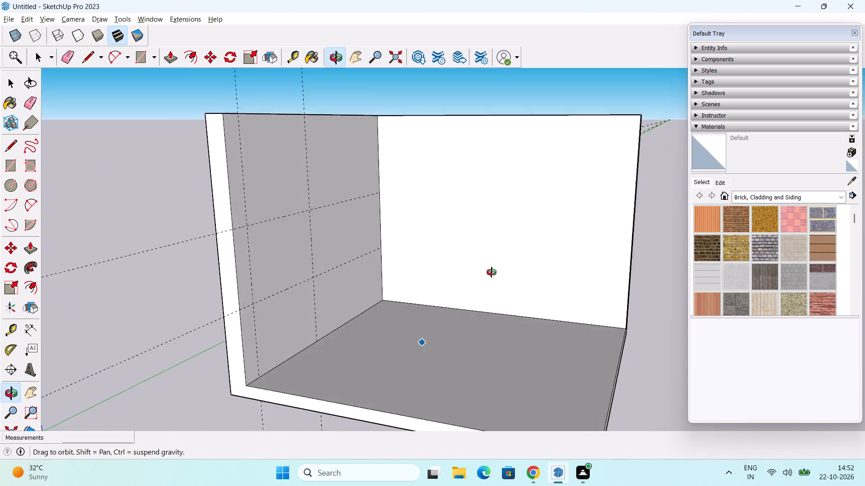
pyautogui.moveTo(492, 272); pyautogui.dragTo(508, 302, button='middle')
pyautogui.keyDown('shift'); pyautogui.moveTo(555, 286); pyautogui.dragTo(496, 283, button='middle'); pyautogui.keyUp('shift')
pyautogui.scroll(2, 562, 265)
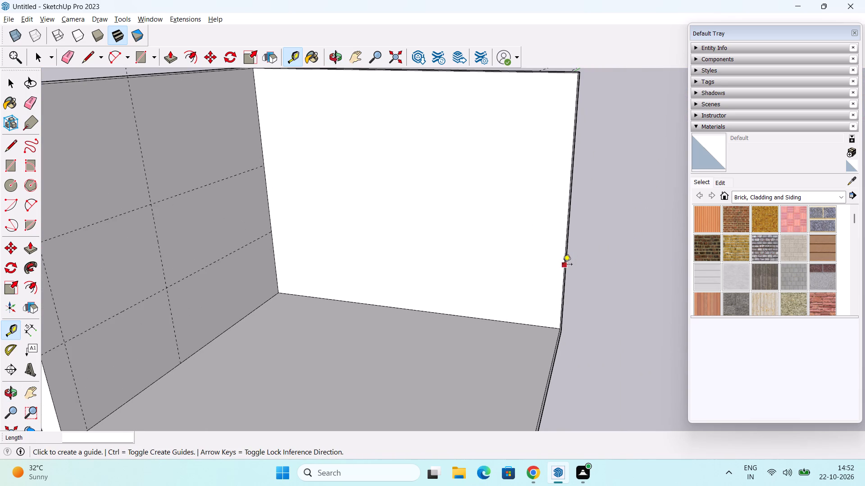
pyautogui.click(563, 265)
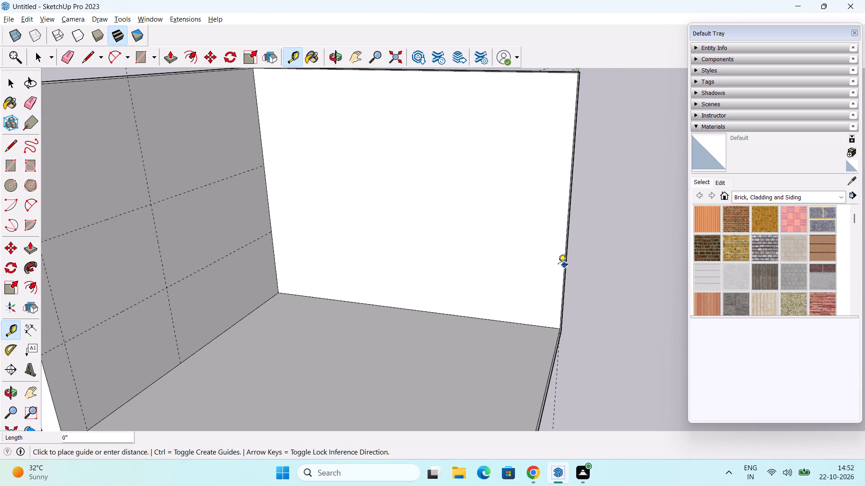
pyautogui.write('9"')
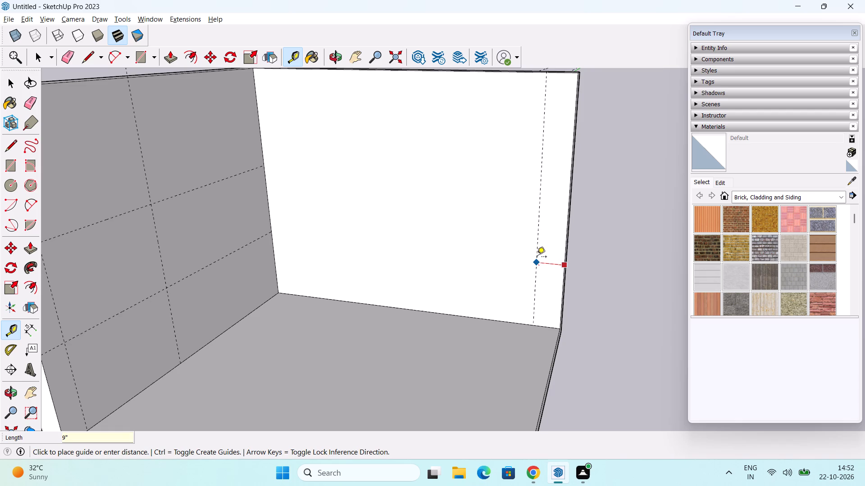
pyautogui.press('Return')
pyautogui.keyDown('shift'); pyautogui.moveTo(532, 256); pyautogui.dragTo(529, 278, button='middle'); pyautogui.keyUp('shift')
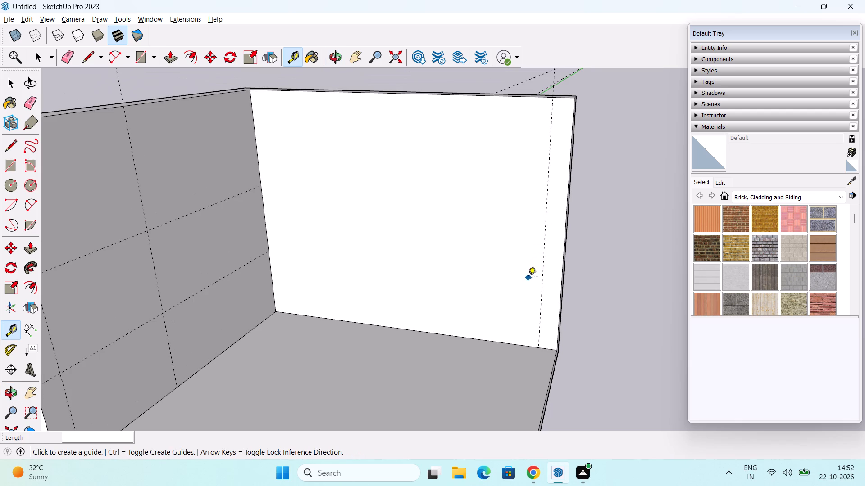
pyautogui.click(544, 270)
pyautogui.write("3'")
pyautogui.press('Return')
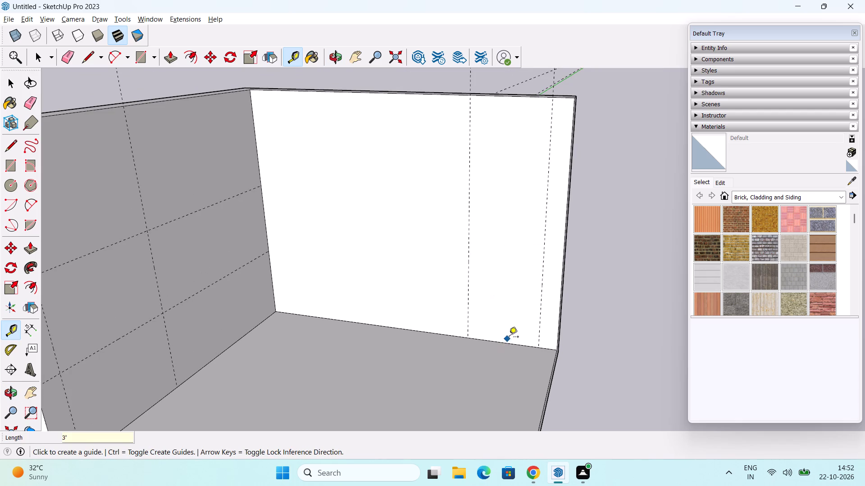
# Place two horizontal guides on that adjoining wall, one 3' above the floor edge and another 4' above the first.
pyautogui.click(499, 341)
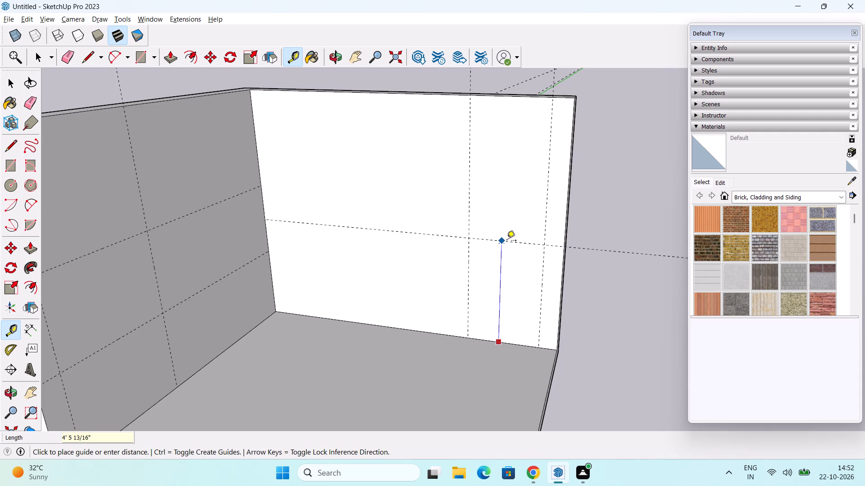
pyautogui.write("3'")
pyautogui.press('Return')
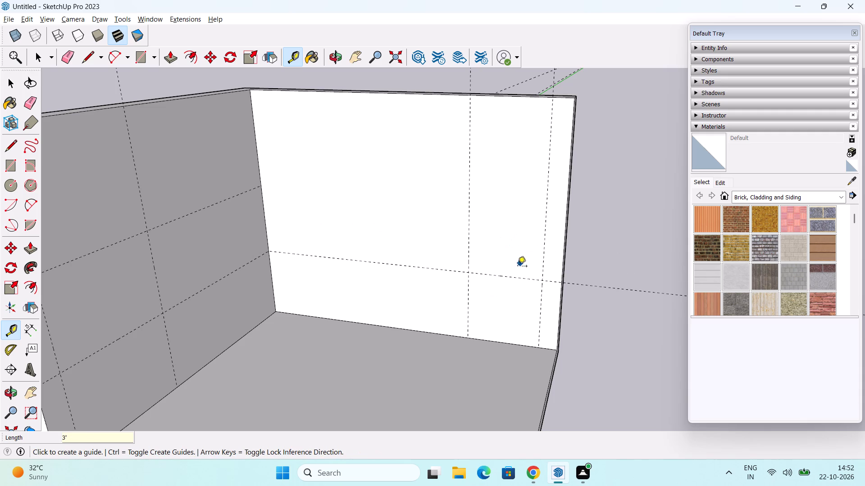
pyautogui.click(518, 275)
pyautogui.write("4'")
pyautogui.press('Return')
pyautogui.press('space')
# Use the Dimension tool to check the spacing between the vertical guides and between the horizontal guides on the wall nearest the green axis.
pyautogui.moveTo(517, 214); pyautogui.dragTo(395, 184, button='middle')
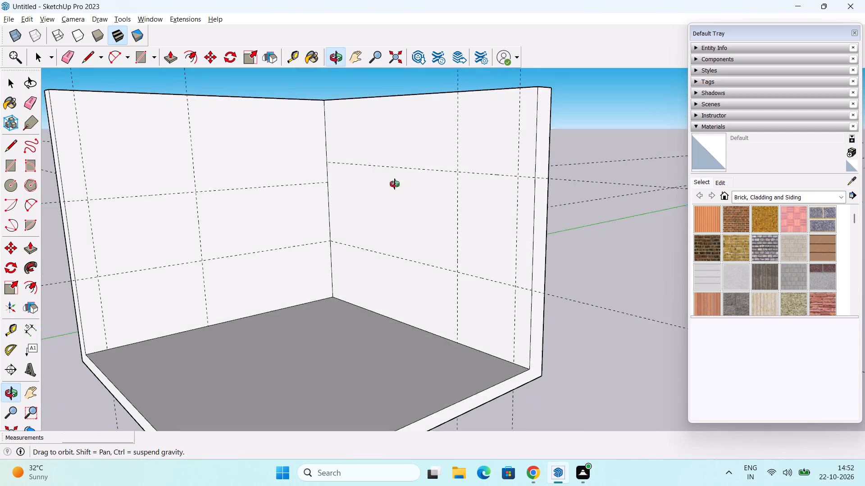
pyautogui.moveTo(395, 184); pyautogui.dragTo(318, 227, button='middle')
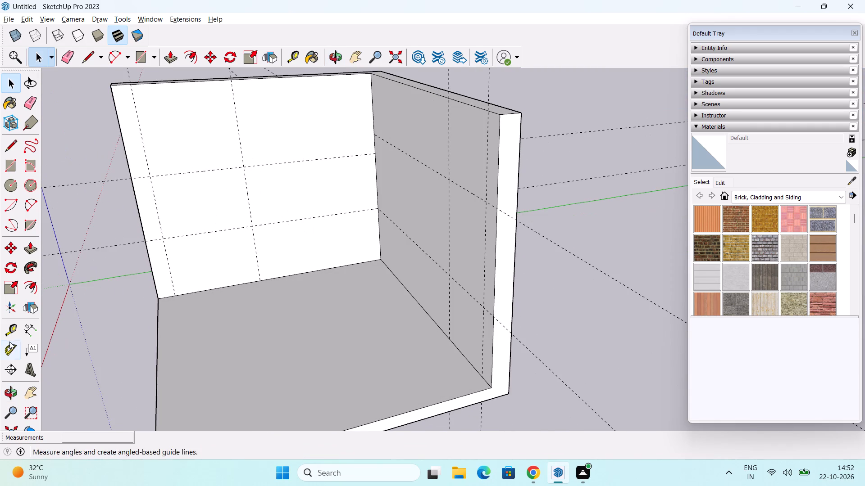
pyautogui.click(31, 333)
pyautogui.scroll(3, 195, 267)
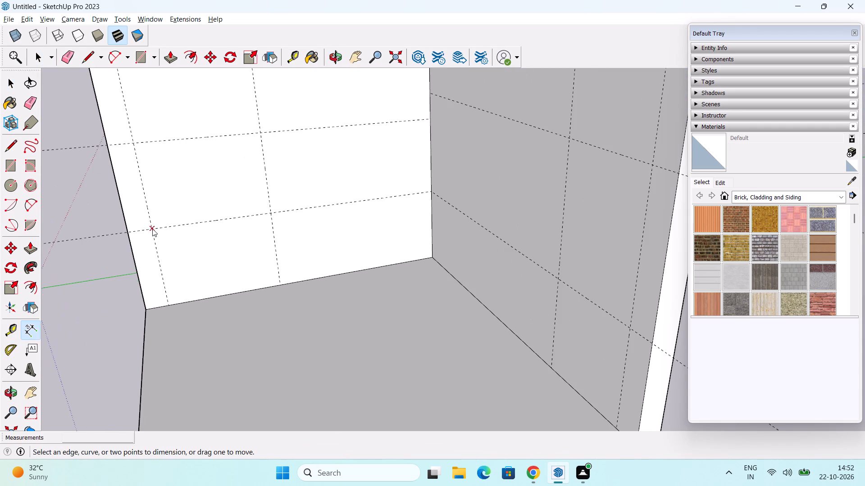
pyautogui.click(32, 331)
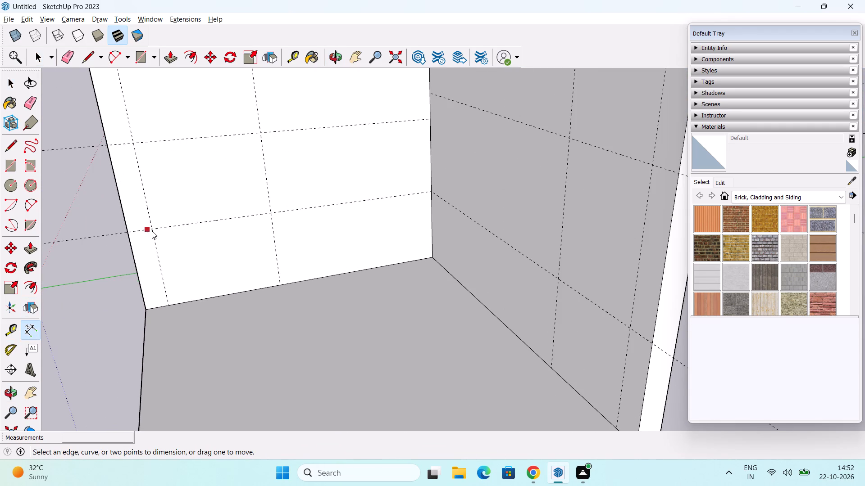
pyautogui.click(152, 229)
pyautogui.click(273, 212)
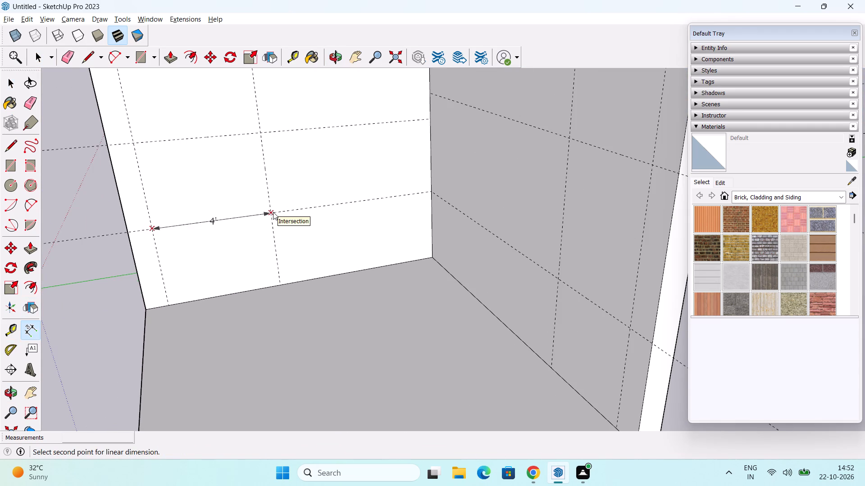
pyautogui.press('Escape')
pyautogui.scroll(-3, 272, 203)
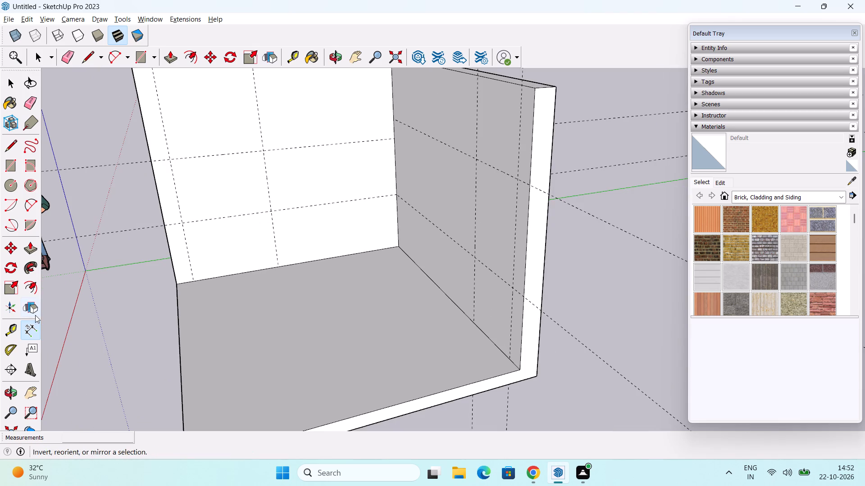
pyautogui.moveTo(32, 328); pyautogui.dragTo(36, 322)
pyautogui.click(170, 159)
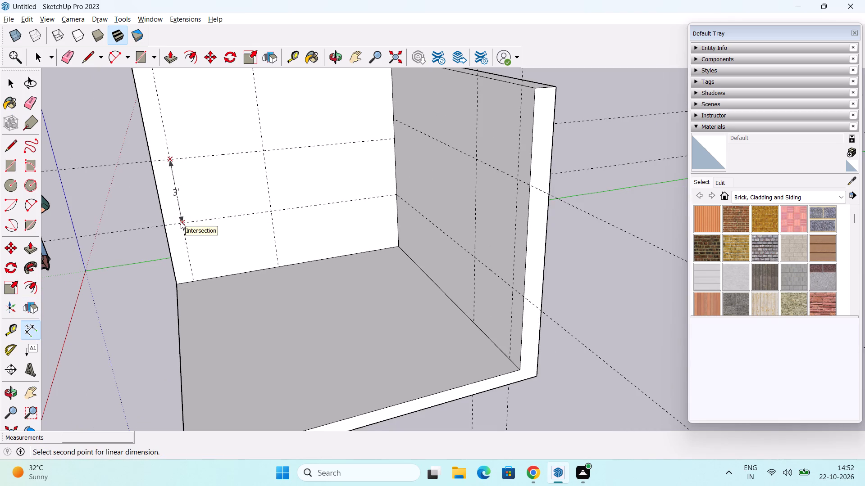
pyautogui.press('Escape')
pyautogui.scroll(-3, 186, 220)
# Draw a 4' by 3' rectangle between the guide intersections on the wall nearest the green axis.
pyautogui.moveTo(205, 248); pyautogui.dragTo(300, 217, button='middle')
pyautogui.moveTo(280, 220); pyautogui.dragTo(280, 274, button='middle')
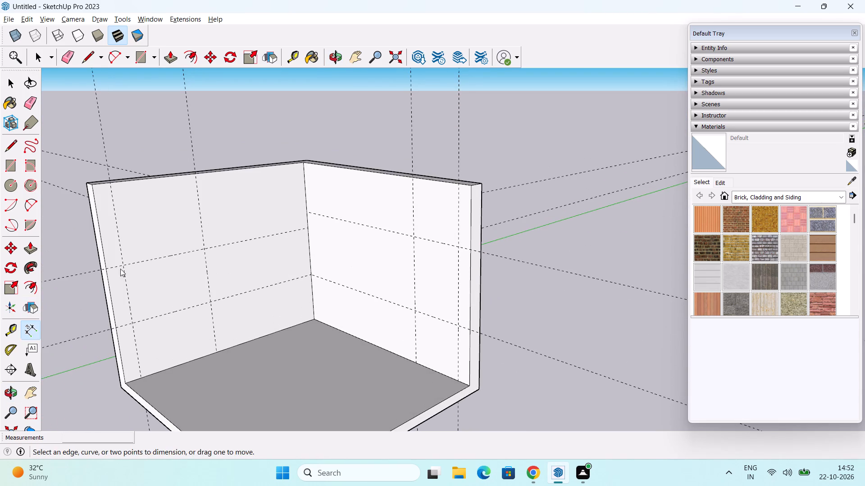
pyautogui.click(9, 168)
pyautogui.moveTo(129, 292); pyautogui.dragTo(247, 265, button='middle')
pyautogui.scroll(4, 249, 256)
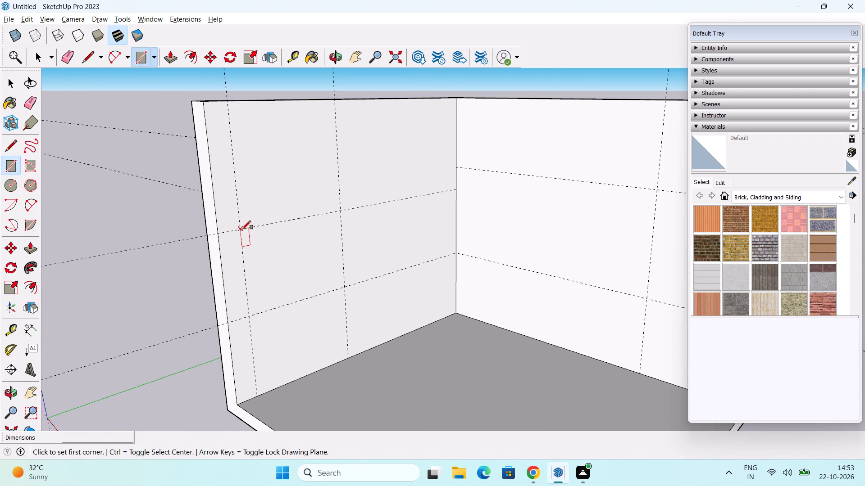
pyautogui.click(242, 229)
pyautogui.scroll(1, 367, 283)
pyautogui.click(343, 285)
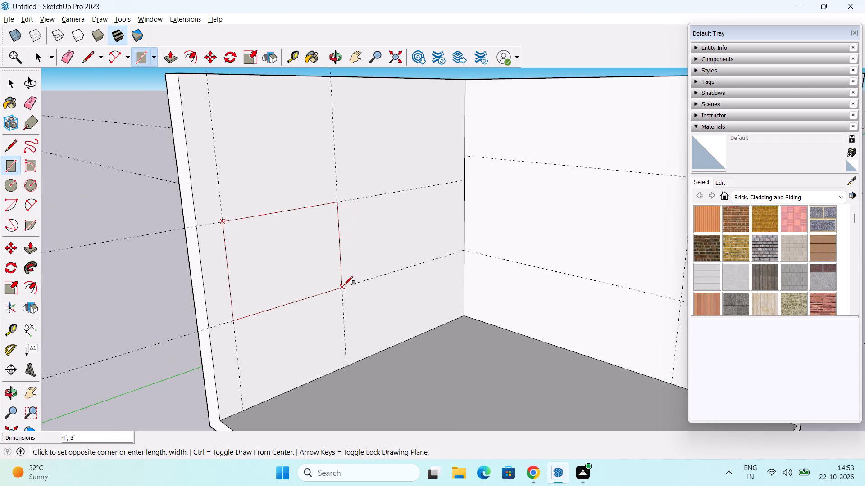
# Draw a rectangle 3' wide and 4' high between the guide intersections on the adjoining wall.
pyautogui.scroll(-3, 371, 284)
pyautogui.keyDown('shift'); pyautogui.moveTo(429, 301); pyautogui.dragTo(297, 298, button='middle'); pyautogui.keyUp('shift')
pyautogui.moveTo(408, 305); pyautogui.dragTo(524, 344, button='middle')
pyautogui.scroll(2, 476, 239)
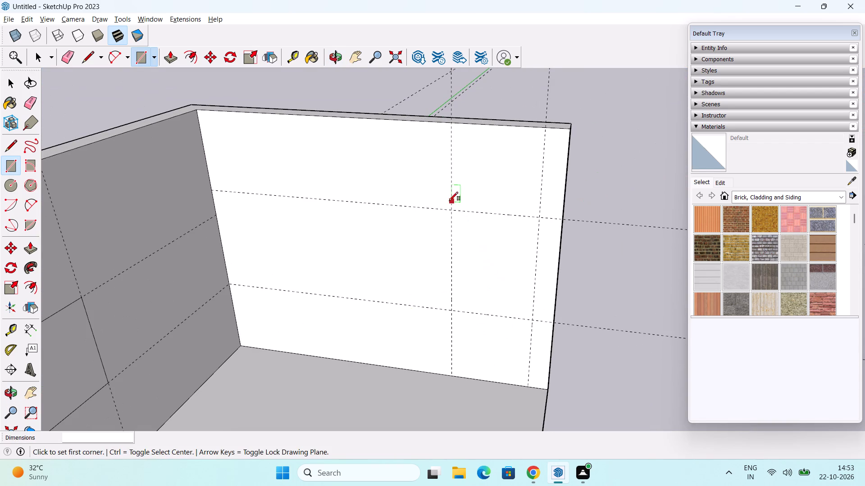
pyautogui.click(452, 211)
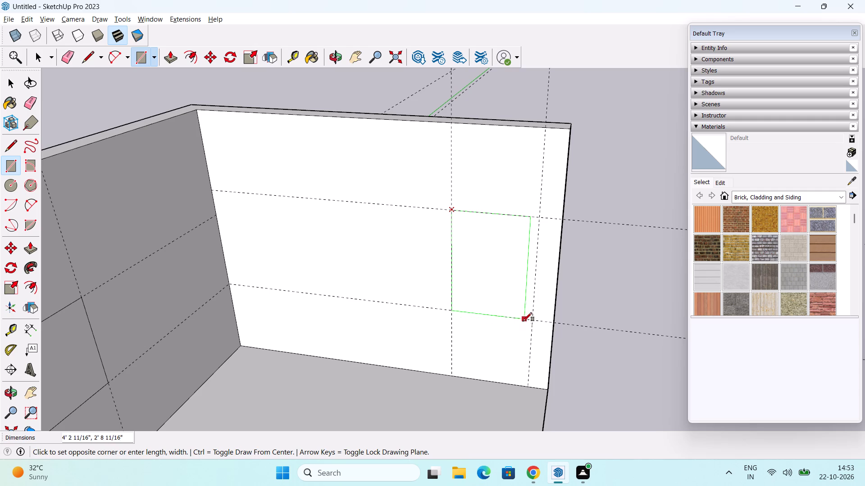
pyautogui.click(533, 321)
pyautogui.press('space')
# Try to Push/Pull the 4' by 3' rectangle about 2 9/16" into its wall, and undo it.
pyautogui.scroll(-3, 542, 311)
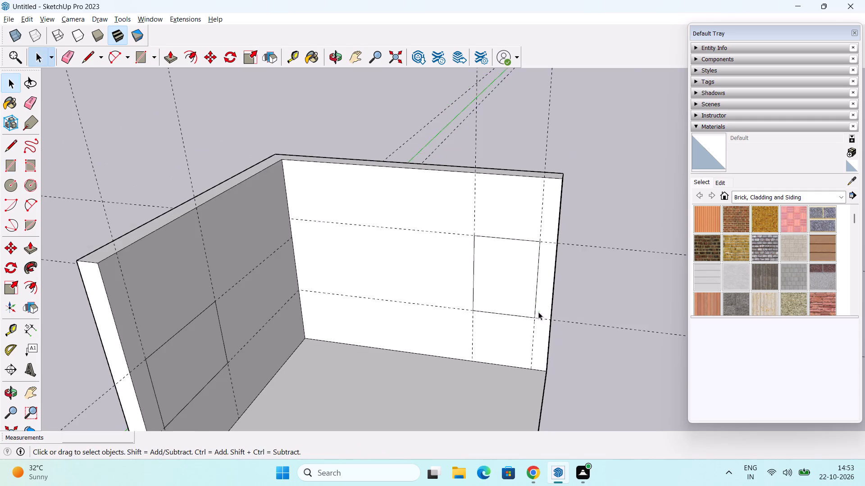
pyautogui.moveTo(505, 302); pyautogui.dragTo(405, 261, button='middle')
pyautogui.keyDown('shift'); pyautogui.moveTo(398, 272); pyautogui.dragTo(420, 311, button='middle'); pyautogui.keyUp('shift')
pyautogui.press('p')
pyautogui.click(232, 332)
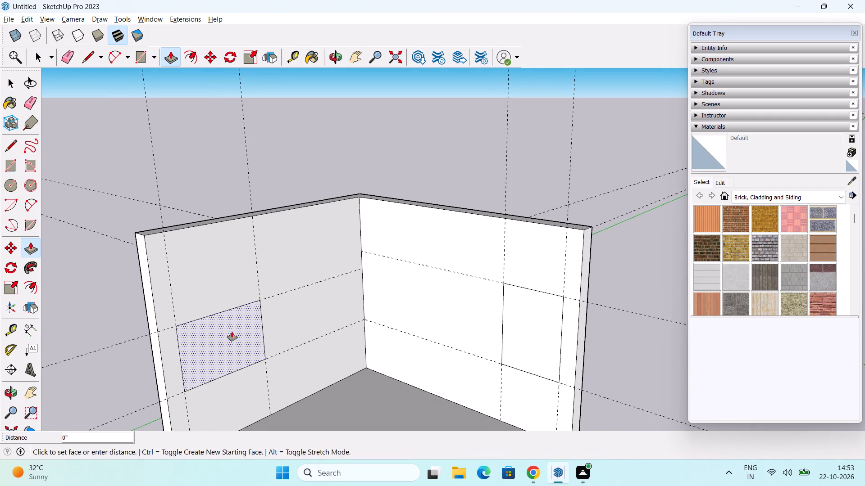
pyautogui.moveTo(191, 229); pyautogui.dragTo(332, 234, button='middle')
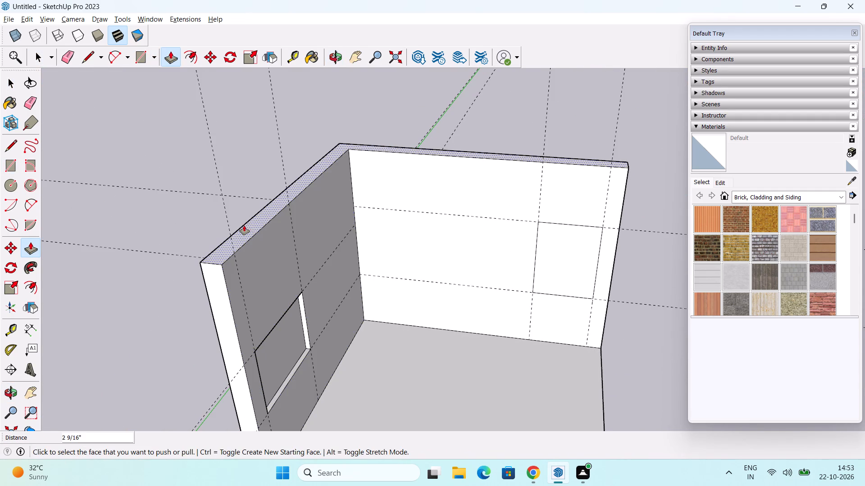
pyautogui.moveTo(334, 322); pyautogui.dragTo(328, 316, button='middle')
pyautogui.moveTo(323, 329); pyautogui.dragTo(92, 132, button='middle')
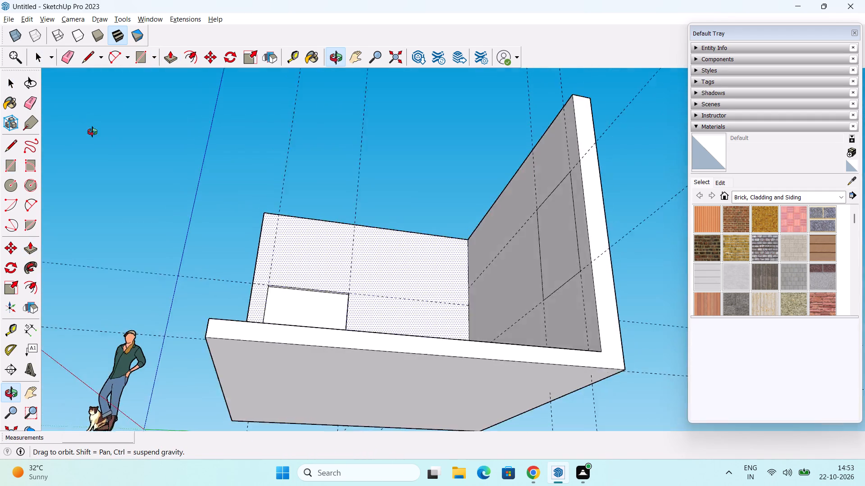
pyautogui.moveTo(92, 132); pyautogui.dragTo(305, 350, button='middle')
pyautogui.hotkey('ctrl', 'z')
# Push/Pull the rectangles on both walls back through the full 9" wall thickness to cut two window openings.
pyautogui.click(286, 330)
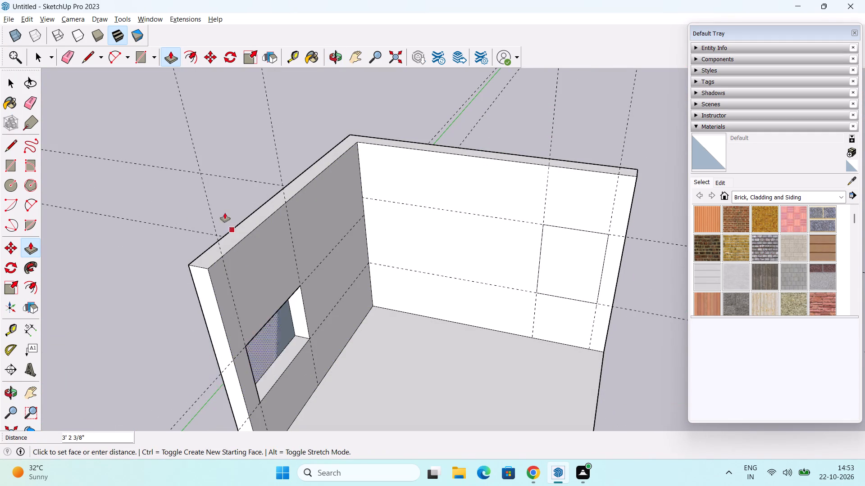
pyautogui.click(236, 224)
pyautogui.keyDown('shift'); pyautogui.moveTo(363, 265); pyautogui.dragTo(246, 318, button='middle'); pyautogui.keyUp('shift')
pyautogui.click(436, 321)
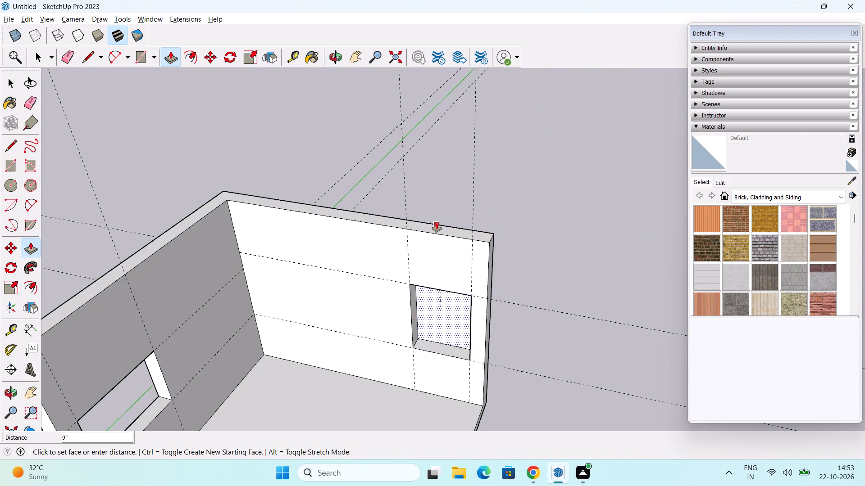
pyautogui.click(436, 225)
pyautogui.moveTo(455, 274); pyautogui.dragTo(351, 198, button='middle')
pyautogui.press('space')
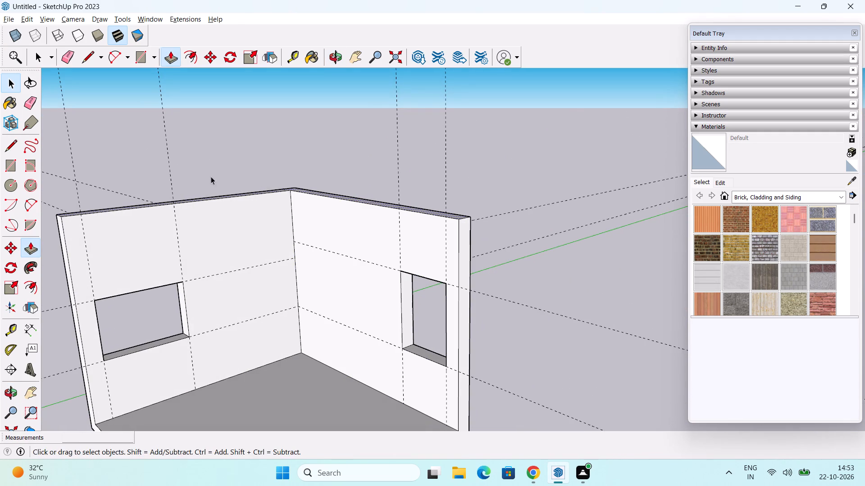
# Delete all the guides from the model.
pyautogui.click(28, 20)
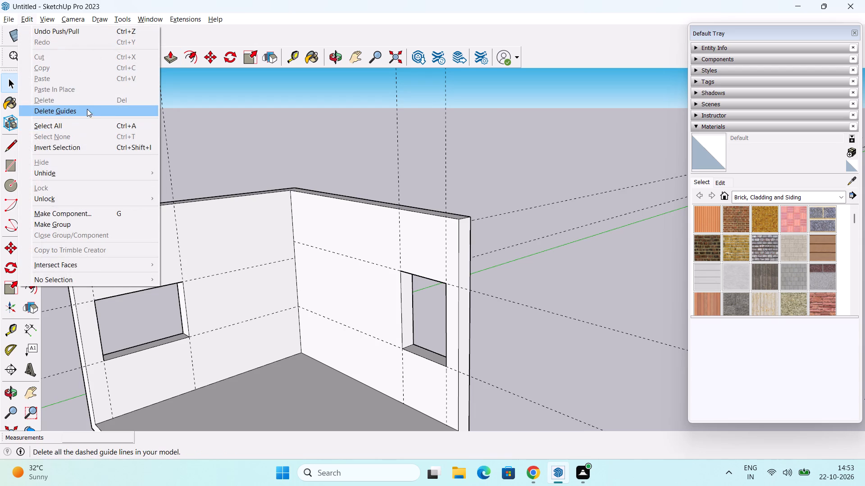
pyautogui.click(87, 109)
# Draw a 9' 3" horizontal line from the 3' wide window's lower corner across the wall to the inside corner edge of the room.
pyautogui.moveTo(205, 220); pyautogui.dragTo(316, 263, button='middle')
pyautogui.moveTo(345, 322); pyautogui.dragTo(368, 245, button='middle')
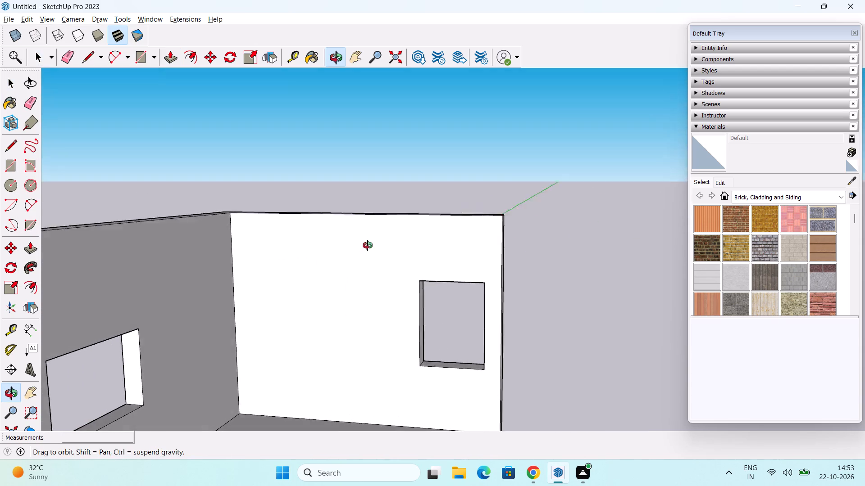
pyautogui.moveTo(368, 245); pyautogui.dragTo(372, 238, button='middle')
pyautogui.scroll(-1, 376, 236)
pyautogui.moveTo(387, 303); pyautogui.dragTo(396, 235, button='middle')
pyautogui.moveTo(381, 283); pyautogui.dragTo(397, 297, button='middle')
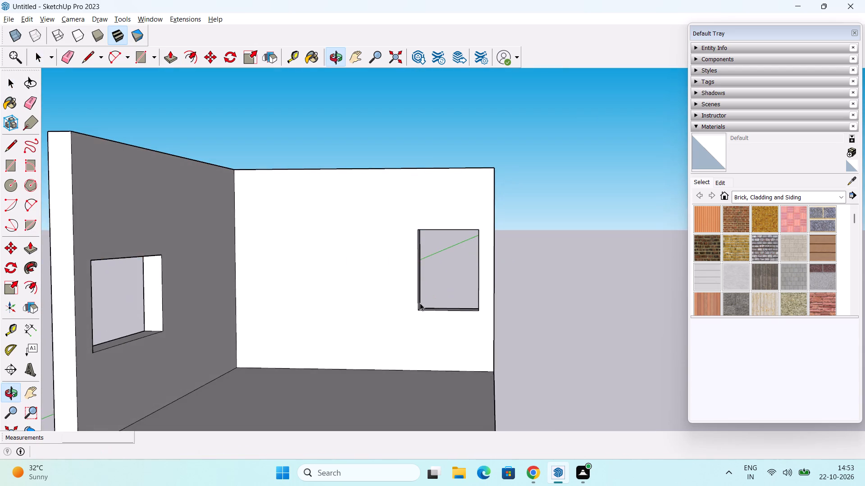
pyautogui.moveTo(415, 286); pyautogui.dragTo(391, 258, button='middle')
pyautogui.moveTo(79, 266); pyautogui.dragTo(109, 285, button='middle')
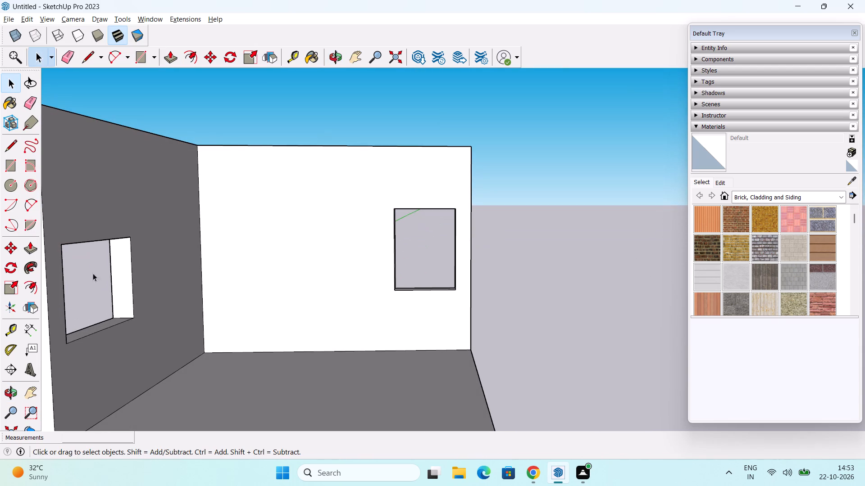
pyautogui.click(10, 144)
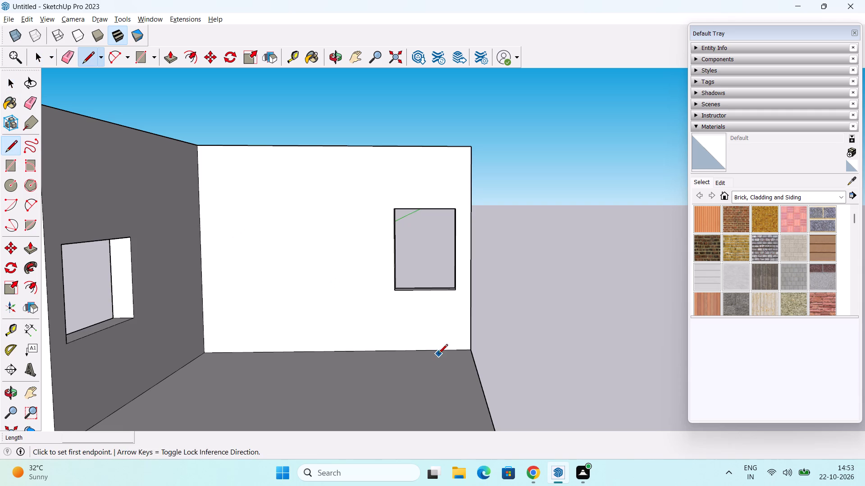
pyautogui.scroll(1, 422, 335)
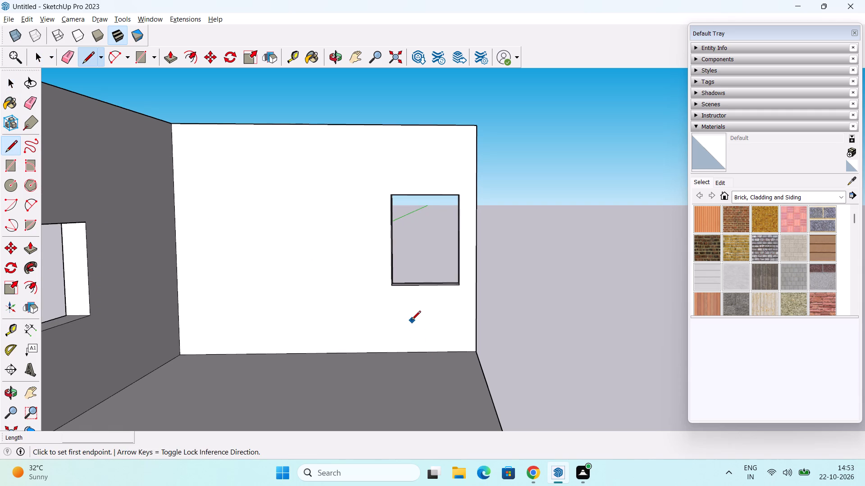
pyautogui.click(392, 284)
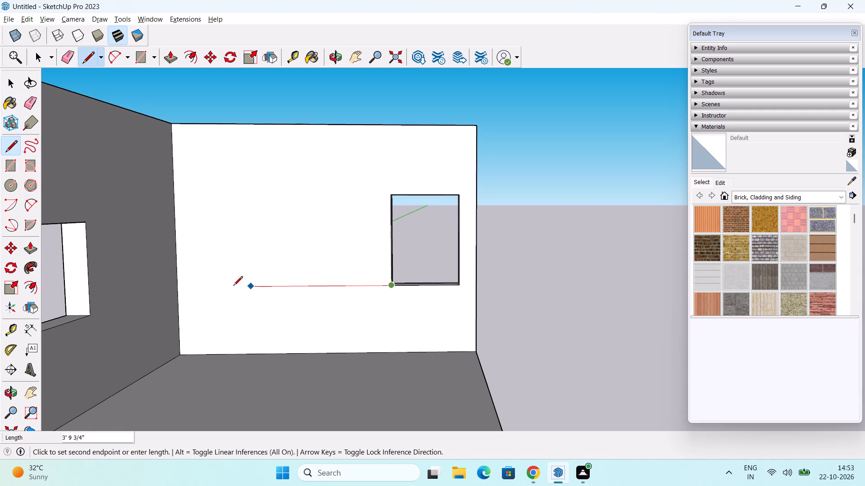
pyautogui.click(179, 284)
# Draw a 9" horizontal line from the 3' wide window's other lower corner to the free end edge of the wall.
pyautogui.click(460, 284)
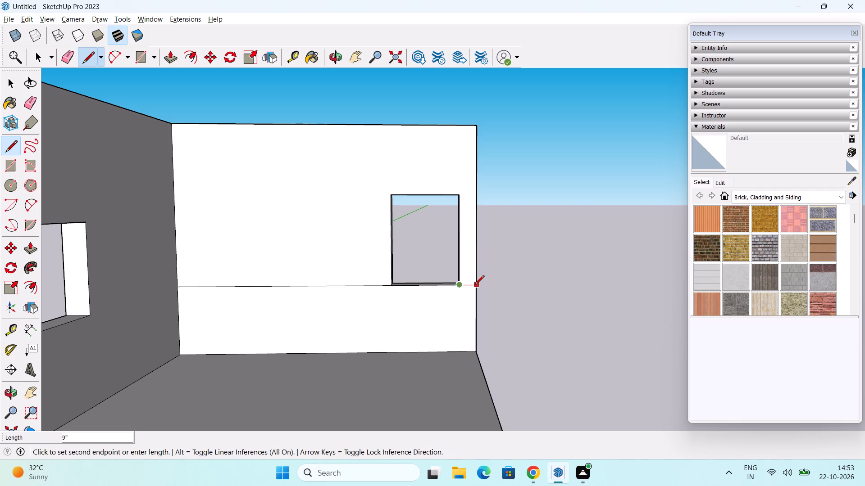
pyautogui.click(475, 285)
pyautogui.press('space')
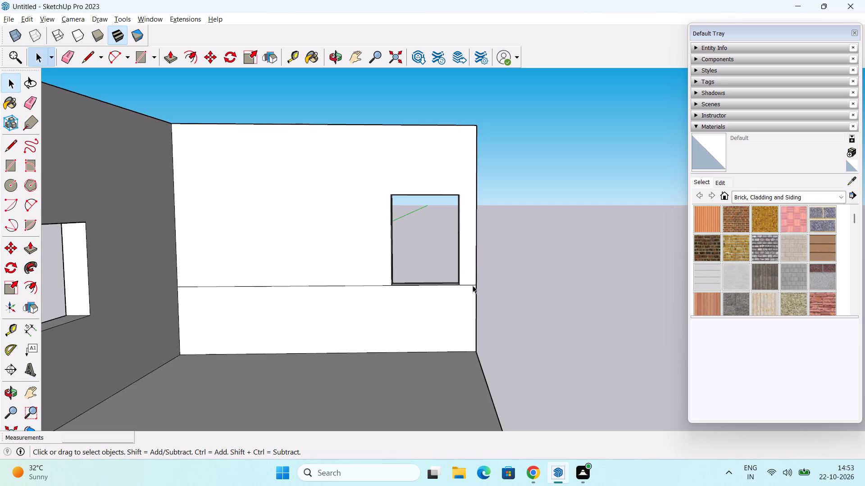
# Push/Pull the wall band below the window line 1" out into the room.
pyautogui.moveTo(410, 299); pyautogui.dragTo(411, 350, button='middle')
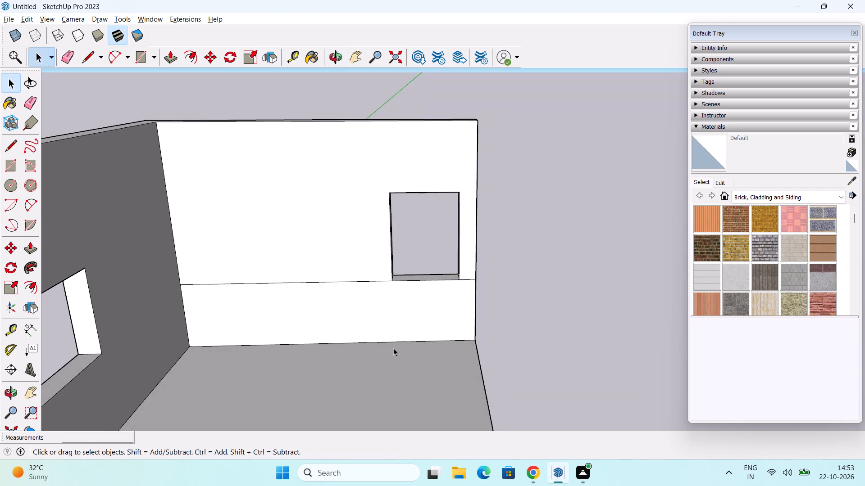
pyautogui.moveTo(391, 347); pyautogui.dragTo(451, 326, button='middle')
pyautogui.scroll(2, 304, 310)
pyautogui.moveTo(483, 355); pyautogui.dragTo(479, 328, button='middle')
pyautogui.scroll(1, 434, 337)
pyautogui.moveTo(441, 328); pyautogui.dragTo(442, 352, button='middle')
pyautogui.keyDown('shift'); pyautogui.moveTo(450, 332); pyautogui.dragTo(416, 330, button='middle'); pyautogui.keyUp('shift')
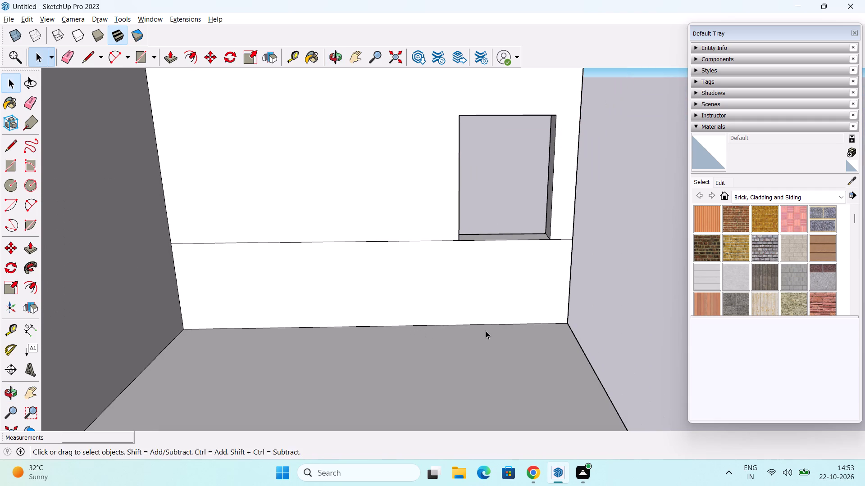
pyautogui.press('p')
pyautogui.click(451, 302)
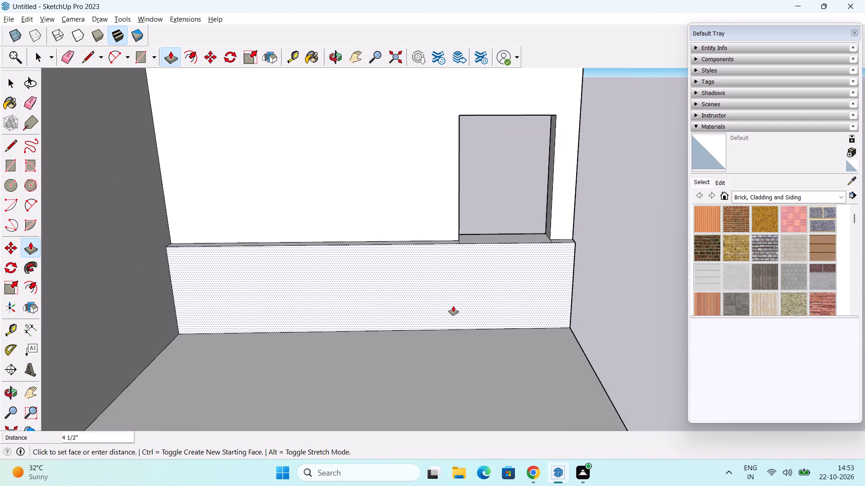
pyautogui.write('1"')
pyautogui.press('Return')
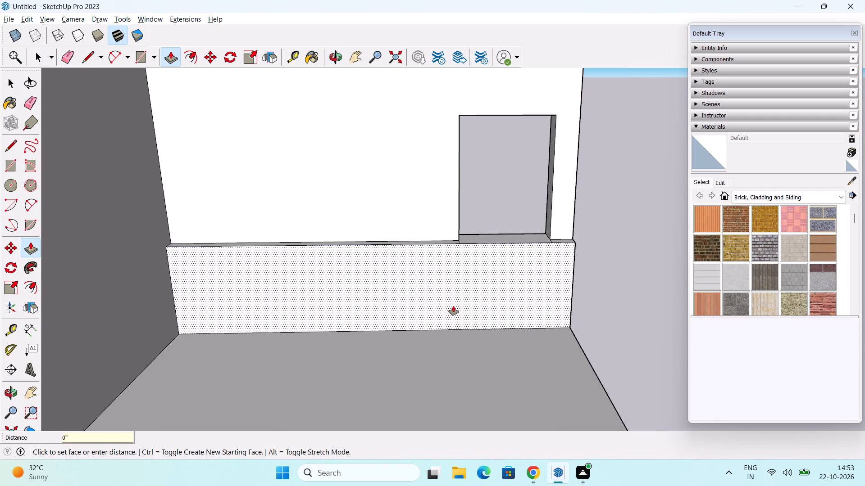
# Draw an edge across the window sill between the opening's lower corners on the wall face, and delete the face filling the opening.
pyautogui.moveTo(582, 238); pyautogui.dragTo(572, 281, button='middle')
pyautogui.scroll(8, 490, 244)
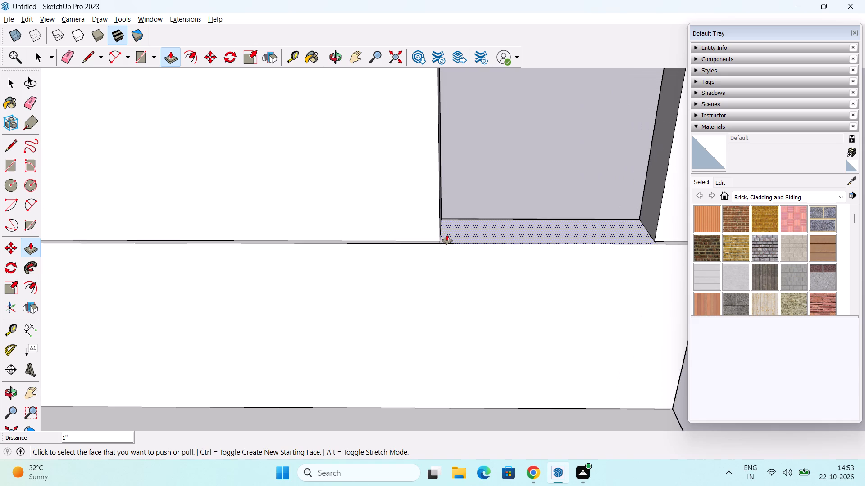
pyautogui.press('space')
pyautogui.moveTo(449, 230); pyautogui.dragTo(441, 274, button='middle')
pyautogui.press('l')
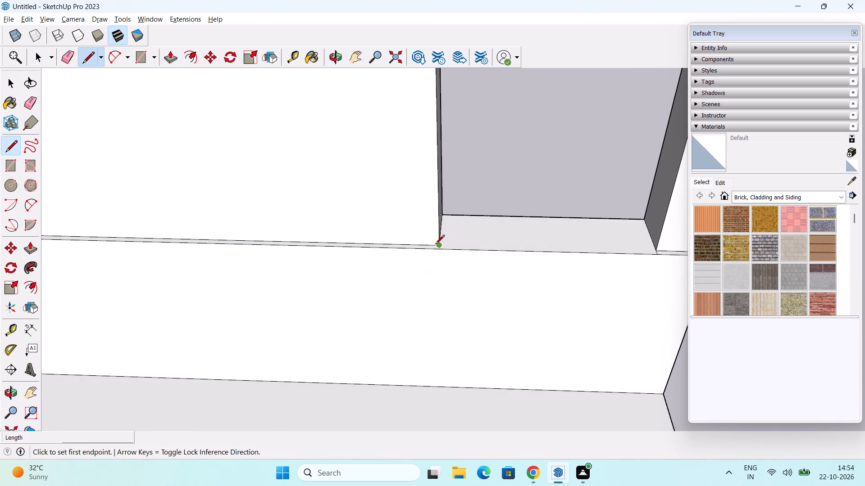
pyautogui.click(440, 244)
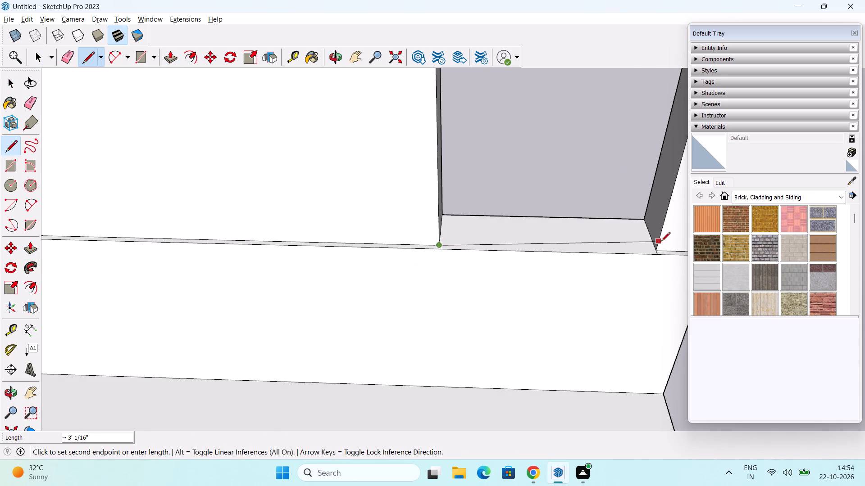
pyautogui.click(660, 250)
pyautogui.press('space')
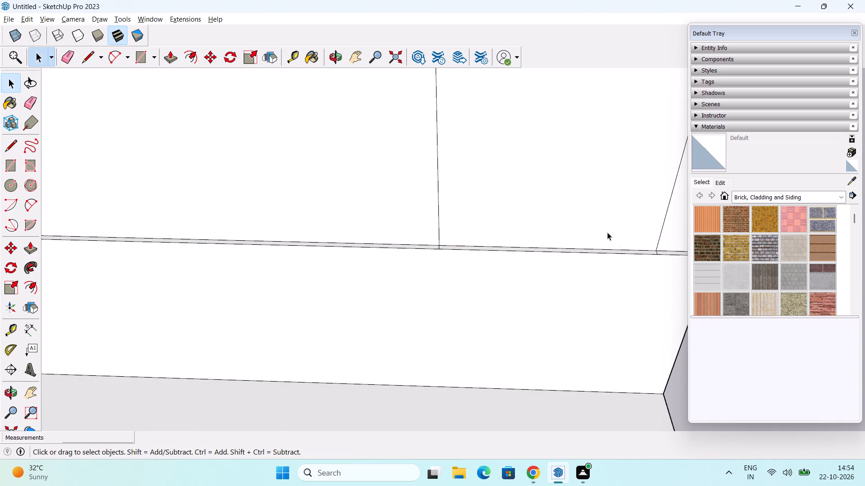
pyautogui.click(586, 182)
pyautogui.press('Delete')
# Erase the two short leftover edges crossing the 1" ledge at the window opening's lower corners.
pyautogui.scroll(-3, 584, 202)
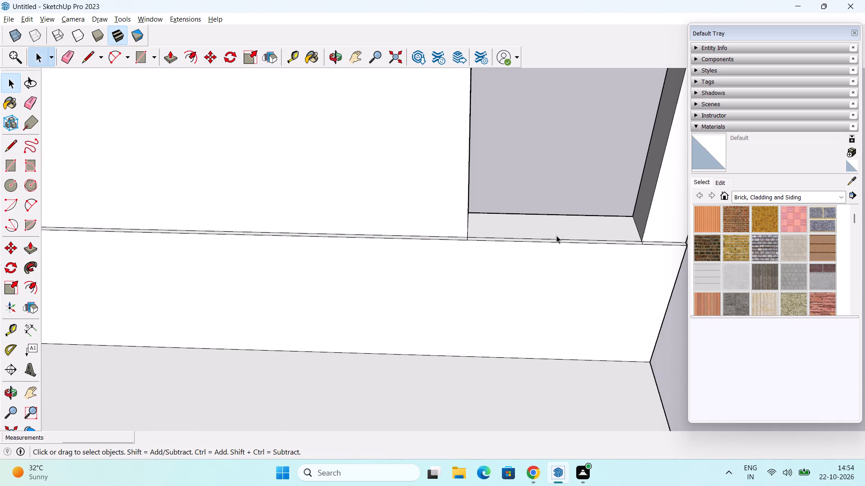
pyautogui.keyDown('shift'); pyautogui.moveTo(527, 253); pyautogui.dragTo(522, 263, button='middle'); pyautogui.keyUp('shift')
pyautogui.scroll(5, 487, 268)
pyautogui.press('e')
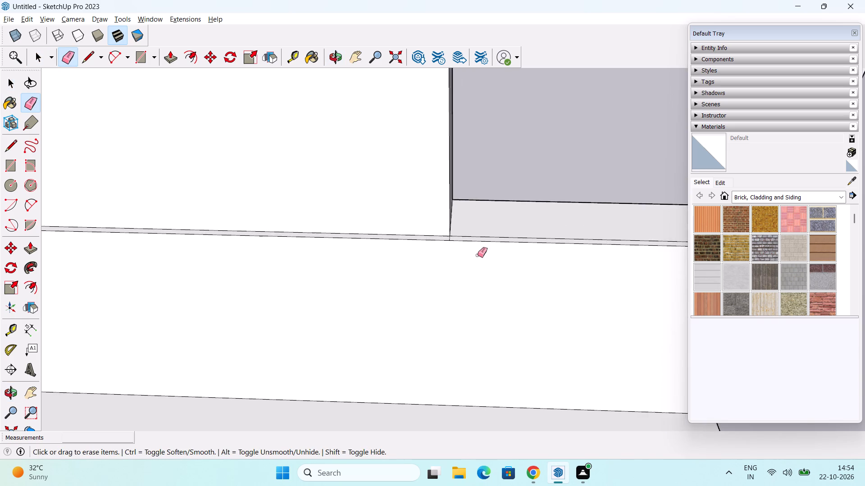
pyautogui.scroll(5, 478, 255)
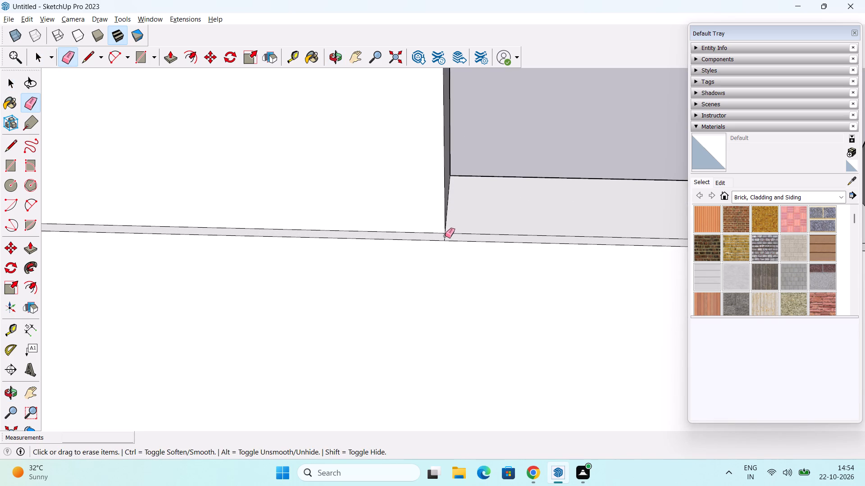
pyautogui.click(446, 236)
pyautogui.scroll(-6, 449, 236)
pyautogui.moveTo(530, 272); pyautogui.dragTo(382, 285, button='middle')
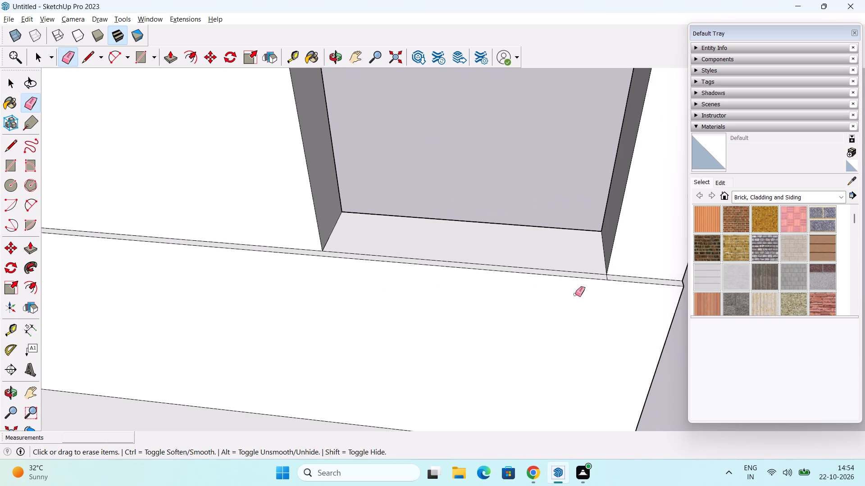
pyautogui.scroll(6, 605, 276)
pyautogui.click(608, 279)
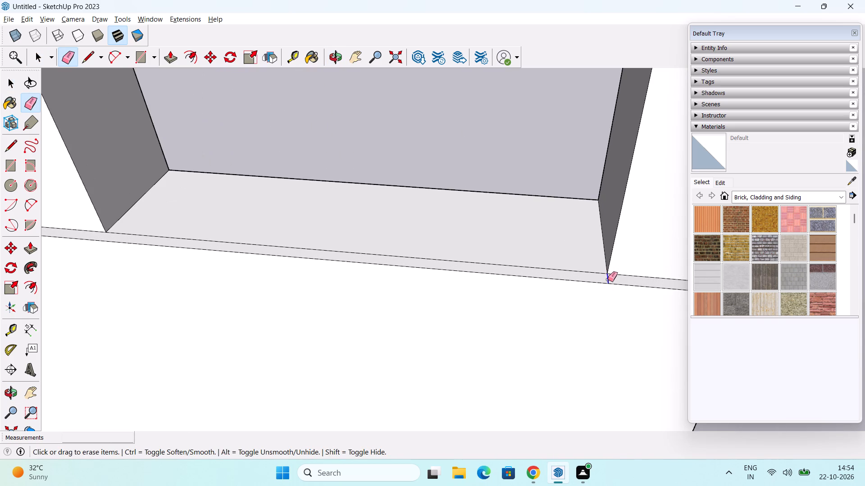
pyautogui.press('space')
# Examine the projecting lower wall band, the floor and both window openings from close up and from outside the room.
pyautogui.scroll(-10, 419, 270)
pyautogui.moveTo(325, 341); pyautogui.dragTo(426, 301, button='middle')
pyautogui.moveTo(400, 311); pyautogui.dragTo(464, 307, button='middle')
pyautogui.scroll(-2, 464, 303)
pyautogui.keyDown('shift'); pyautogui.moveTo(441, 303); pyautogui.dragTo(516, 264, button='middle'); pyautogui.keyUp('shift')
pyautogui.moveTo(505, 285); pyautogui.dragTo(533, 263, button='middle')
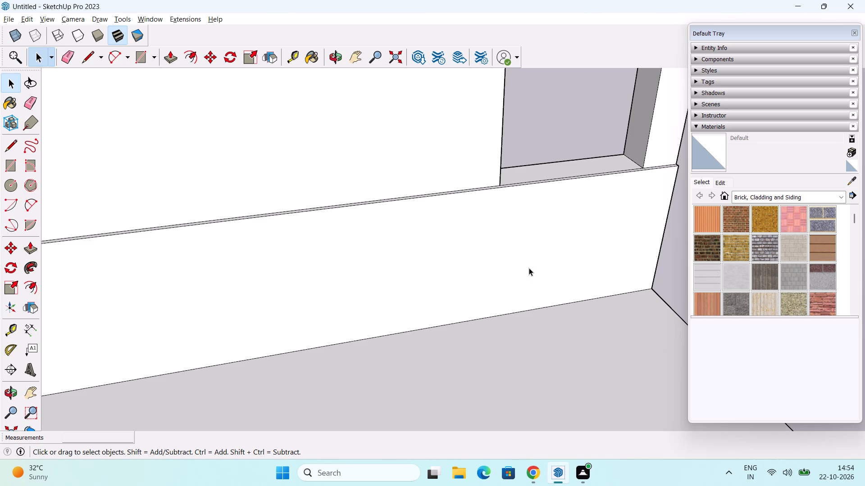
pyautogui.scroll(-2, 529, 268)
pyautogui.keyDown('shift'); pyautogui.moveTo(485, 288); pyautogui.dragTo(524, 246, button='middle'); pyautogui.keyUp('shift')
pyautogui.scroll(-1, 524, 246)
pyautogui.moveTo(516, 270); pyautogui.dragTo(509, 205, button='middle')
pyautogui.scroll(-1, 481, 243)
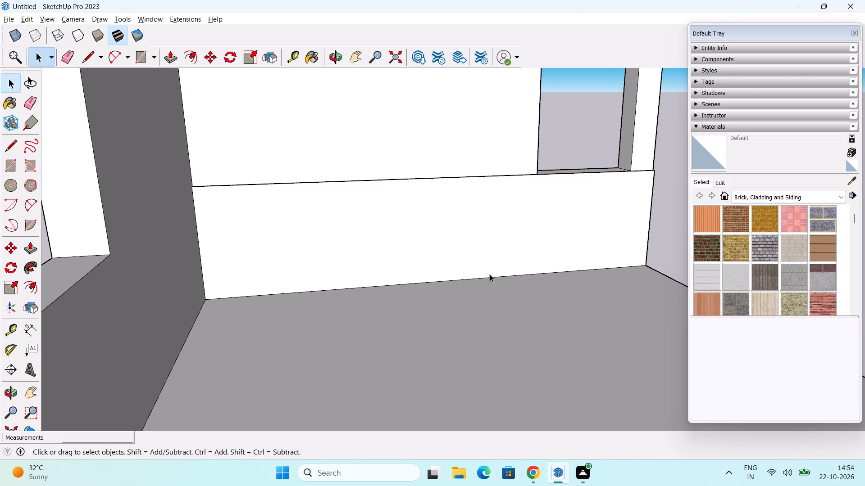
pyautogui.moveTo(490, 274); pyautogui.dragTo(448, 279, button='middle')
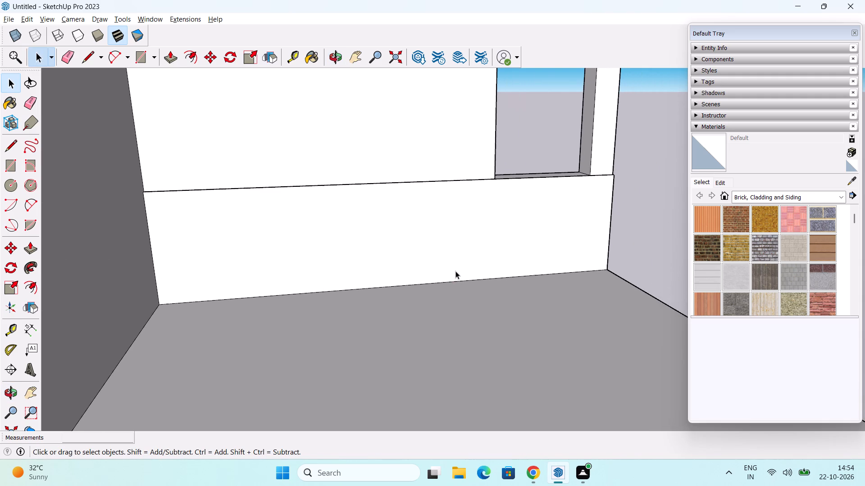
pyautogui.moveTo(465, 277); pyautogui.dragTo(472, 286, button='middle')
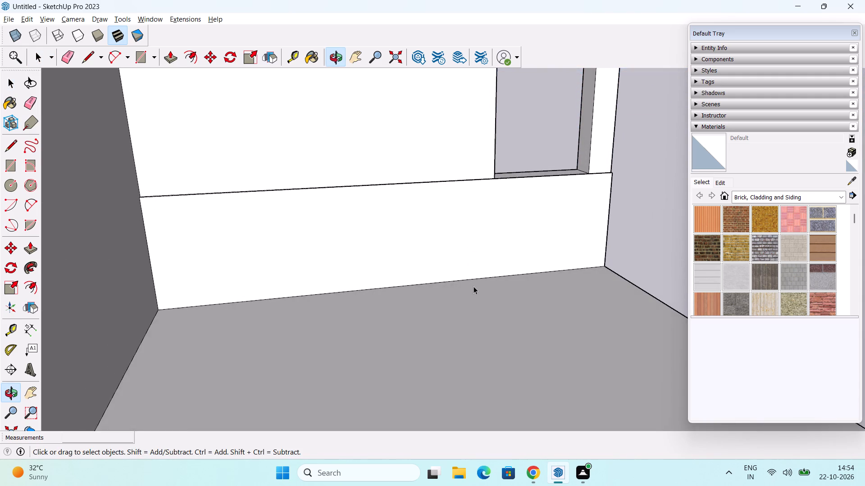
pyautogui.scroll(-1, 476, 286)
pyautogui.keyDown('shift'); pyautogui.moveTo(478, 287); pyautogui.dragTo(484, 274, button='middle'); pyautogui.keyUp('shift')
pyautogui.moveTo(361, 293); pyautogui.dragTo(365, 248, button='middle')
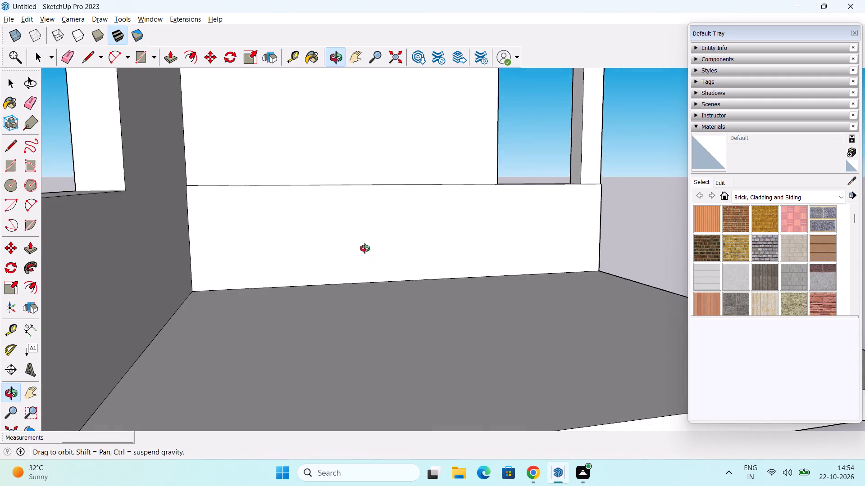
pyautogui.moveTo(365, 248); pyautogui.dragTo(373, 300, button='middle')
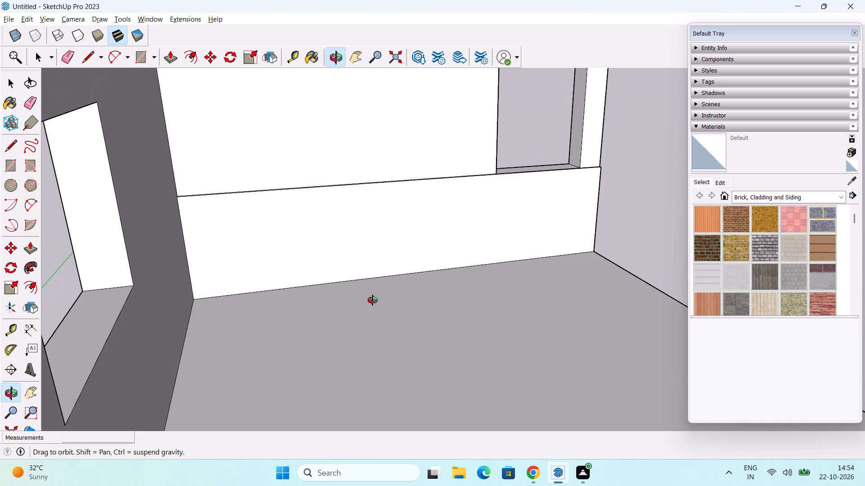
pyautogui.moveTo(373, 300); pyautogui.dragTo(373, 304, button='middle')
pyautogui.scroll(-2, 414, 180)
pyautogui.moveTo(432, 206); pyautogui.dragTo(410, 228, button='middle')
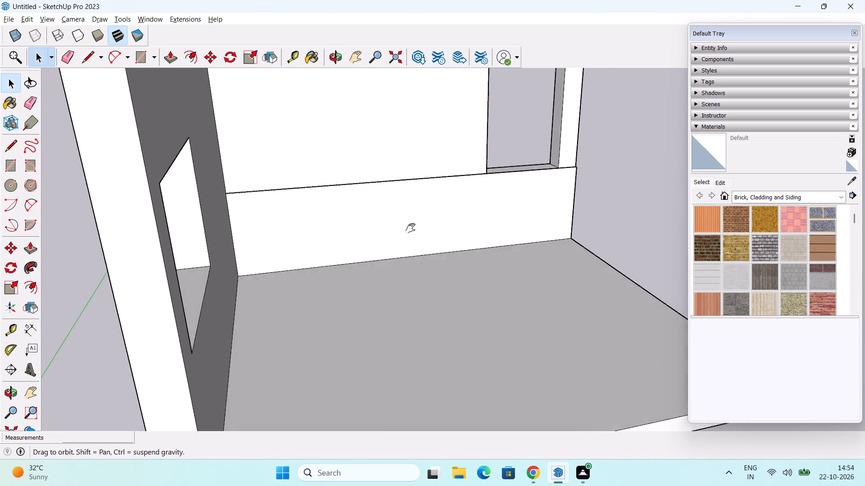
pyautogui.moveTo(410, 228); pyautogui.dragTo(391, 245, button='middle')
pyautogui.scroll(-4, 394, 242)
pyautogui.moveTo(464, 281); pyautogui.dragTo(415, 275, button='middle')
pyautogui.moveTo(469, 289); pyautogui.dragTo(416, 259, button='middle')
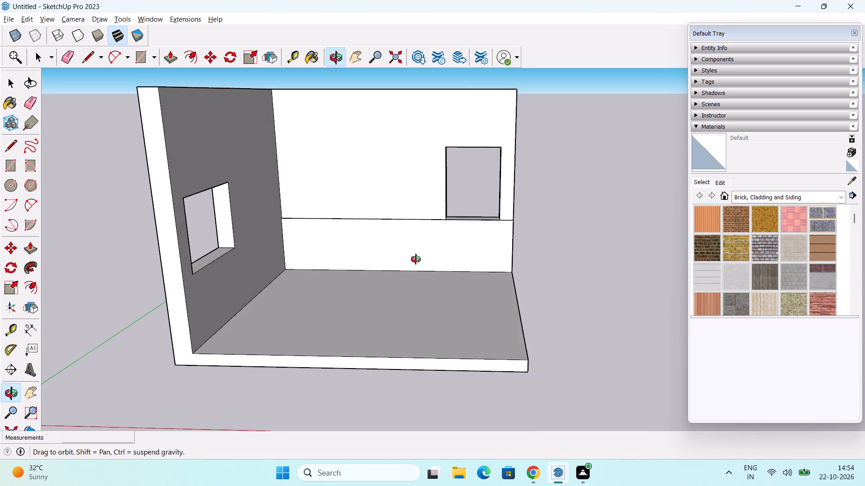
pyautogui.moveTo(416, 259); pyautogui.dragTo(418, 314, button='middle')
pyautogui.scroll(-1, 442, 306)
pyautogui.moveTo(435, 312); pyautogui.dragTo(454, 296, button='middle')
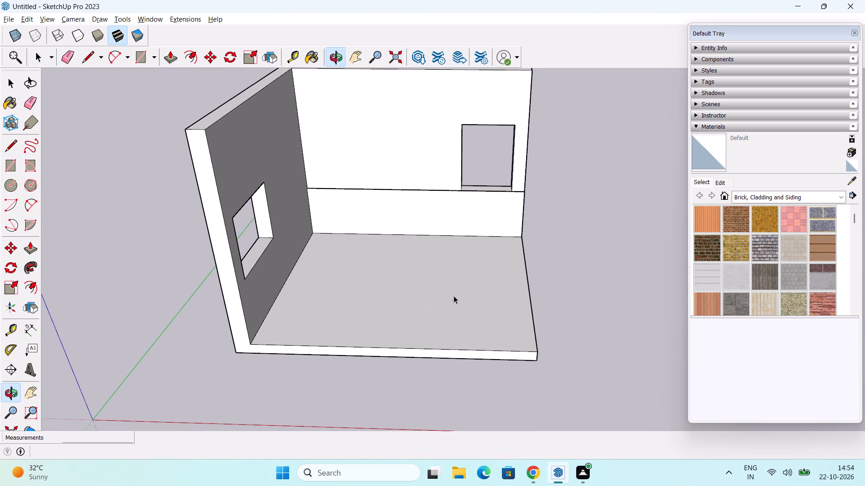
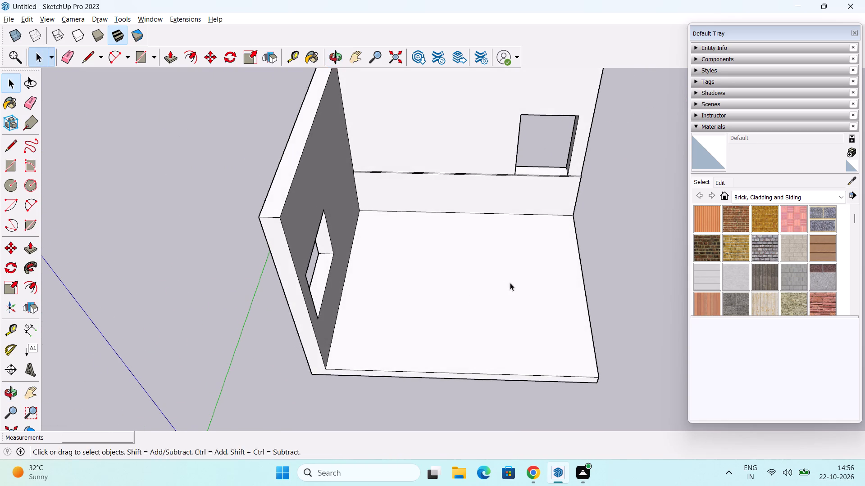
# Examine the floor, the lower wall band and both window openings from inside and outside the room.
pyautogui.keyDown('shift'); pyautogui.moveTo(510, 282); pyautogui.dragTo(455, 266, button='middle'); pyautogui.keyUp('shift')
pyautogui.moveTo(449, 270); pyautogui.dragTo(234, 106, button='middle')
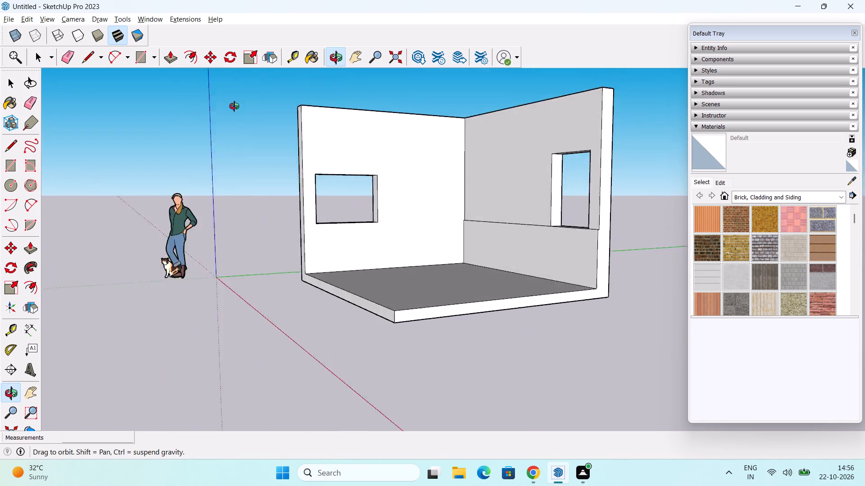
pyautogui.moveTo(234, 106); pyautogui.dragTo(410, 251, button='middle')
pyautogui.keyDown('shift'); pyautogui.moveTo(415, 251); pyautogui.dragTo(424, 263, button='middle'); pyautogui.keyUp('shift')
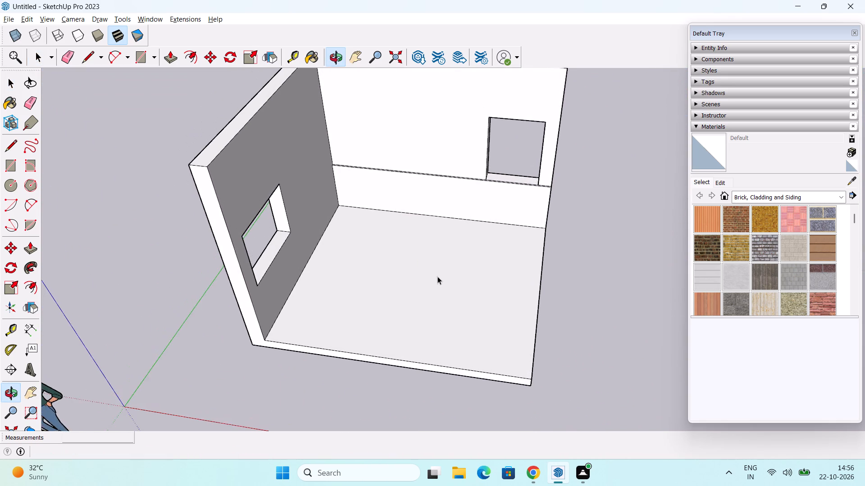
pyautogui.moveTo(444, 269); pyautogui.dragTo(480, 238, button='middle')
pyautogui.scroll(4, 357, 228)
pyautogui.moveTo(376, 265); pyautogui.dragTo(405, 243, button='middle')
pyautogui.scroll(2, 365, 211)
pyautogui.moveTo(398, 227); pyautogui.dragTo(369, 192, button='middle')
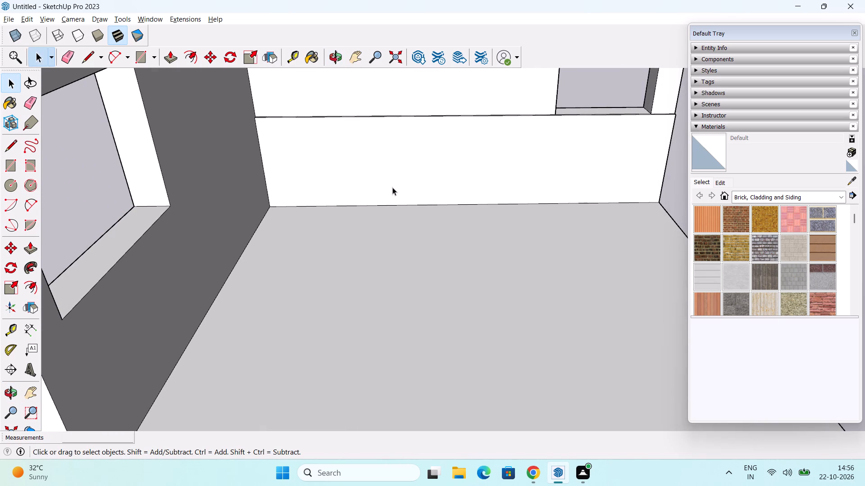
pyautogui.keyDown('shift'); pyautogui.moveTo(369, 229); pyautogui.dragTo(377, 223, button='middle'); pyautogui.keyUp('shift')
pyautogui.scroll(-1, 378, 216)
pyautogui.moveTo(383, 221); pyautogui.dragTo(384, 211, button='middle')
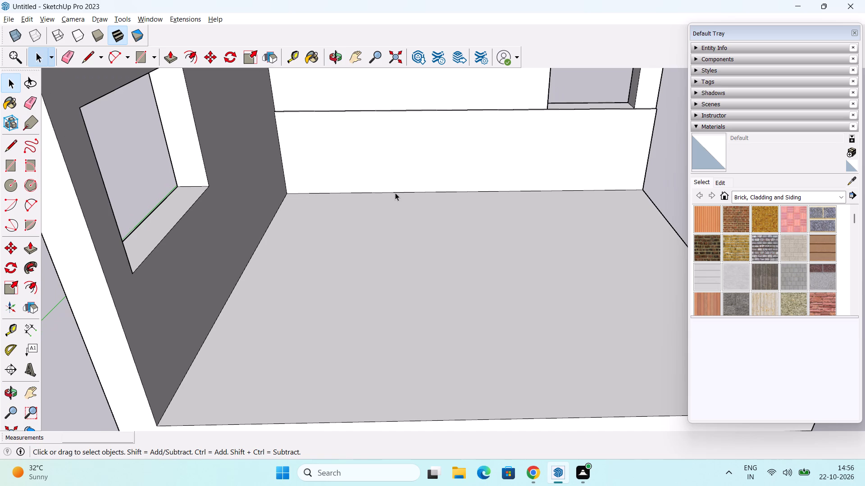
pyautogui.moveTo(409, 196); pyautogui.dragTo(407, 272, button='middle')
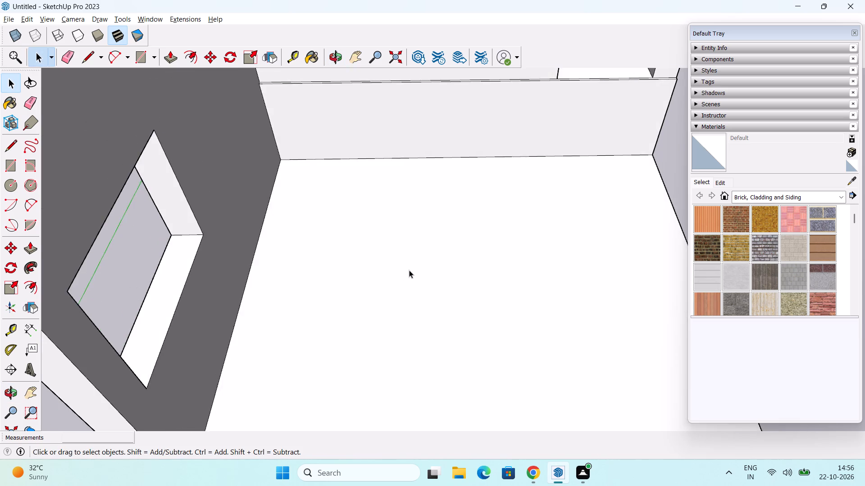
pyautogui.scroll(-3, 414, 265)
pyautogui.moveTo(432, 283); pyautogui.dragTo(399, 219, button='middle')
pyautogui.scroll(-3, 464, 226)
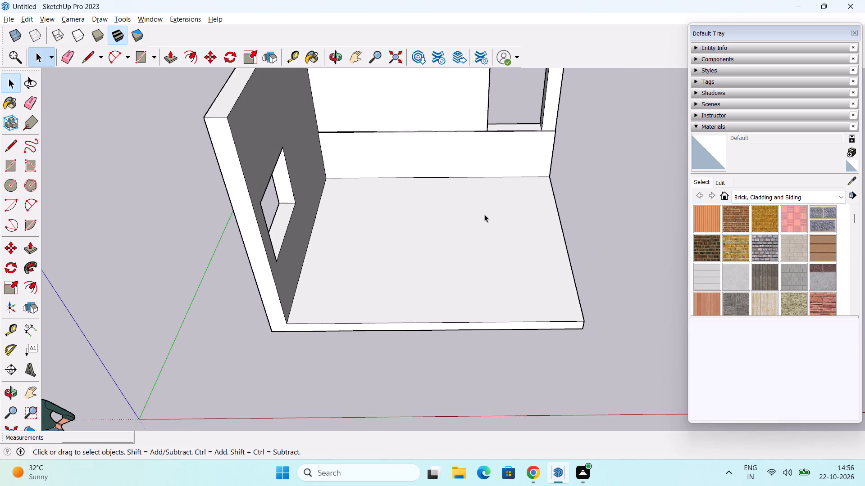
pyautogui.keyDown('shift'); pyautogui.moveTo(482, 214); pyautogui.dragTo(488, 284, button='middle'); pyautogui.keyUp('shift')
pyautogui.moveTo(464, 283); pyautogui.dragTo(446, 291, button='middle')
pyautogui.scroll(2, 326, 300)
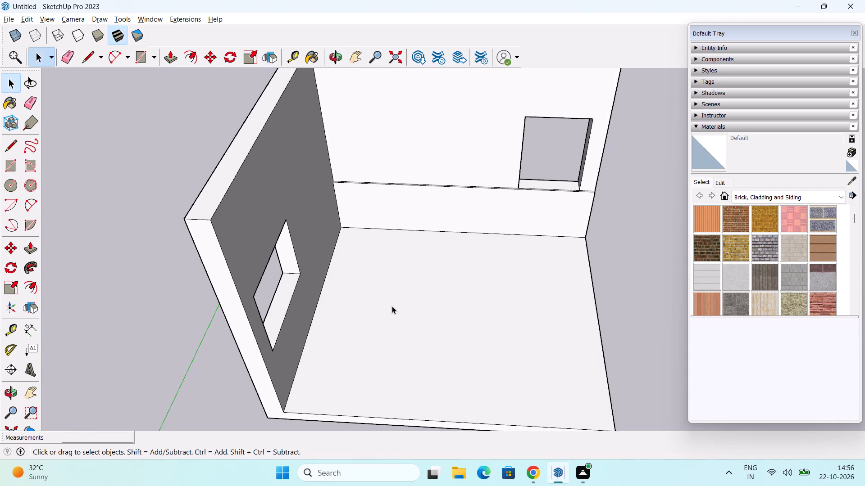
pyautogui.moveTo(399, 298); pyautogui.dragTo(411, 335, button='middle')
pyautogui.keyDown('shift'); pyautogui.moveTo(437, 321); pyautogui.dragTo(388, 218, button='middle'); pyautogui.keyUp('shift')
pyautogui.keyDown('shift'); pyautogui.moveTo(407, 220); pyautogui.dragTo(410, 286, button='middle'); pyautogui.keyUp('shift')
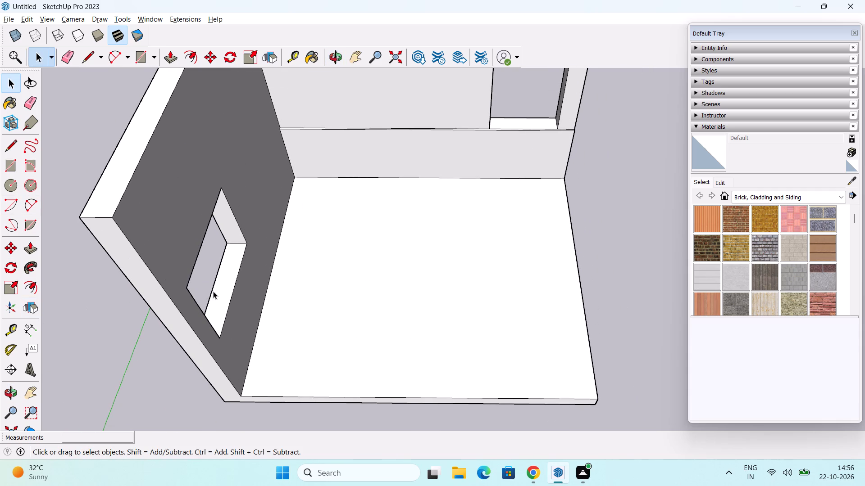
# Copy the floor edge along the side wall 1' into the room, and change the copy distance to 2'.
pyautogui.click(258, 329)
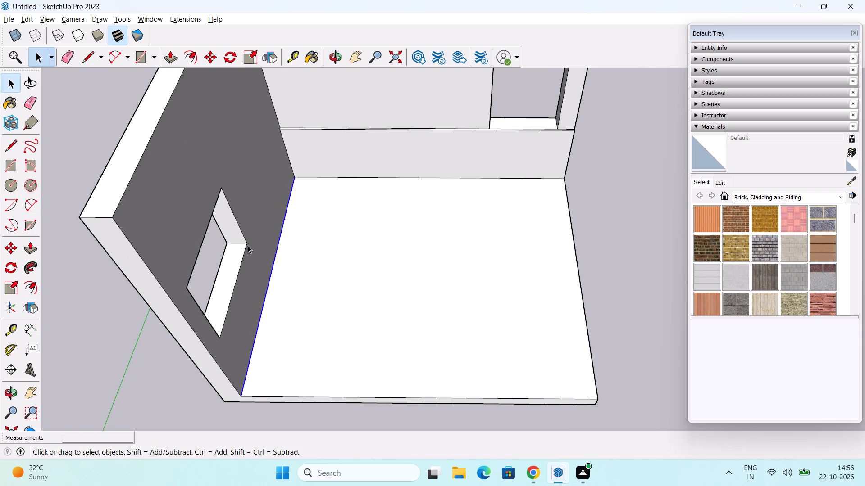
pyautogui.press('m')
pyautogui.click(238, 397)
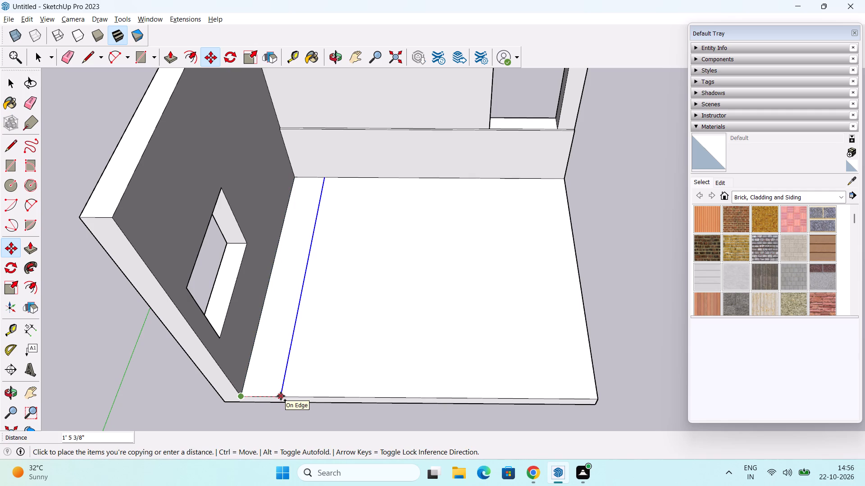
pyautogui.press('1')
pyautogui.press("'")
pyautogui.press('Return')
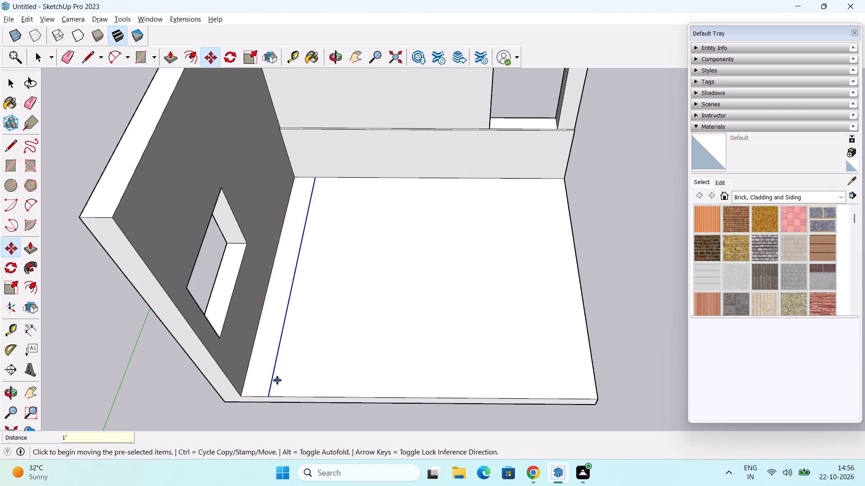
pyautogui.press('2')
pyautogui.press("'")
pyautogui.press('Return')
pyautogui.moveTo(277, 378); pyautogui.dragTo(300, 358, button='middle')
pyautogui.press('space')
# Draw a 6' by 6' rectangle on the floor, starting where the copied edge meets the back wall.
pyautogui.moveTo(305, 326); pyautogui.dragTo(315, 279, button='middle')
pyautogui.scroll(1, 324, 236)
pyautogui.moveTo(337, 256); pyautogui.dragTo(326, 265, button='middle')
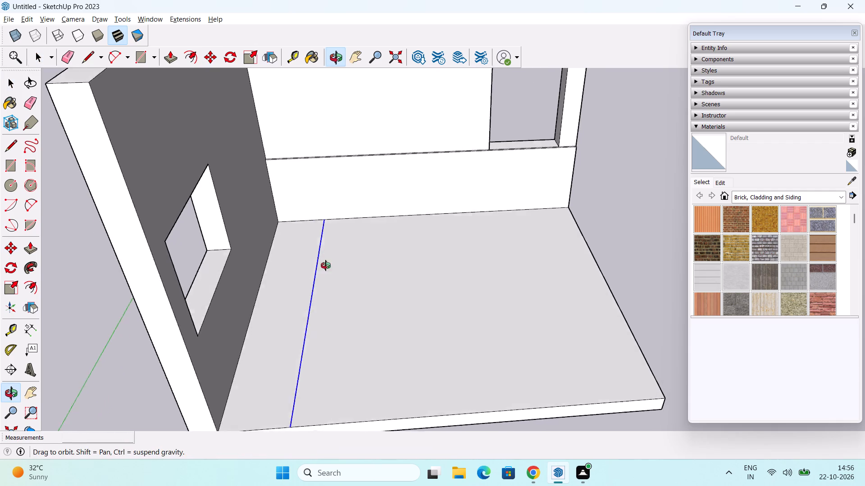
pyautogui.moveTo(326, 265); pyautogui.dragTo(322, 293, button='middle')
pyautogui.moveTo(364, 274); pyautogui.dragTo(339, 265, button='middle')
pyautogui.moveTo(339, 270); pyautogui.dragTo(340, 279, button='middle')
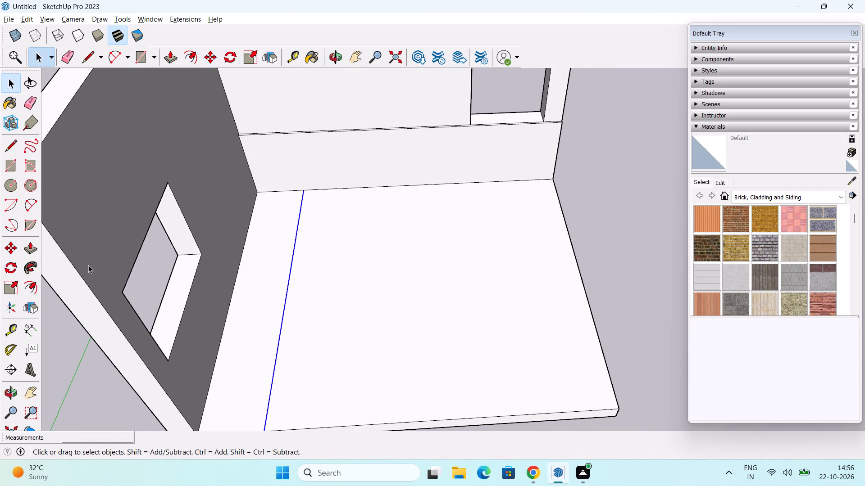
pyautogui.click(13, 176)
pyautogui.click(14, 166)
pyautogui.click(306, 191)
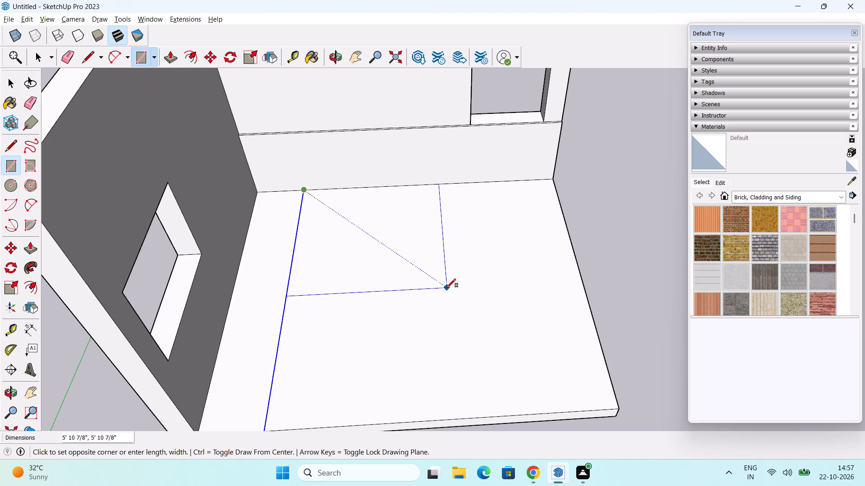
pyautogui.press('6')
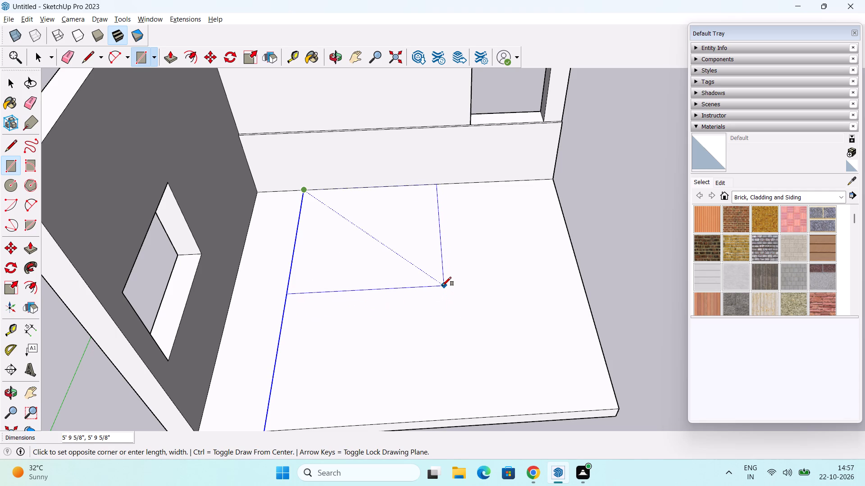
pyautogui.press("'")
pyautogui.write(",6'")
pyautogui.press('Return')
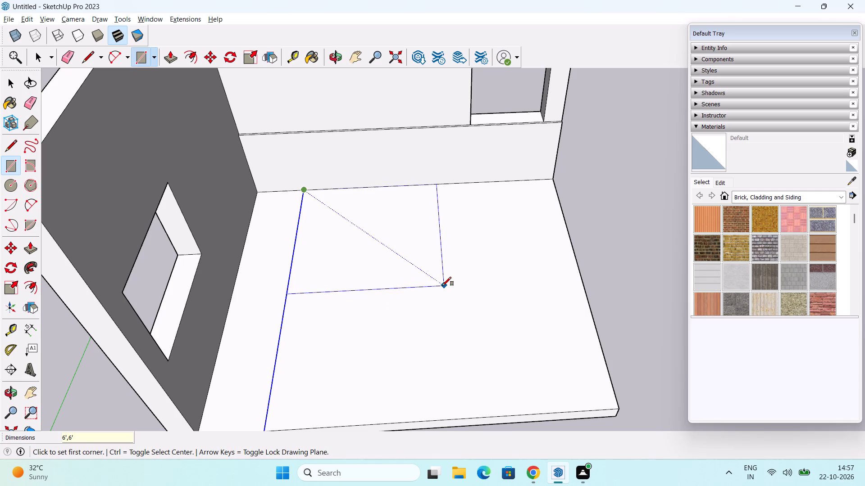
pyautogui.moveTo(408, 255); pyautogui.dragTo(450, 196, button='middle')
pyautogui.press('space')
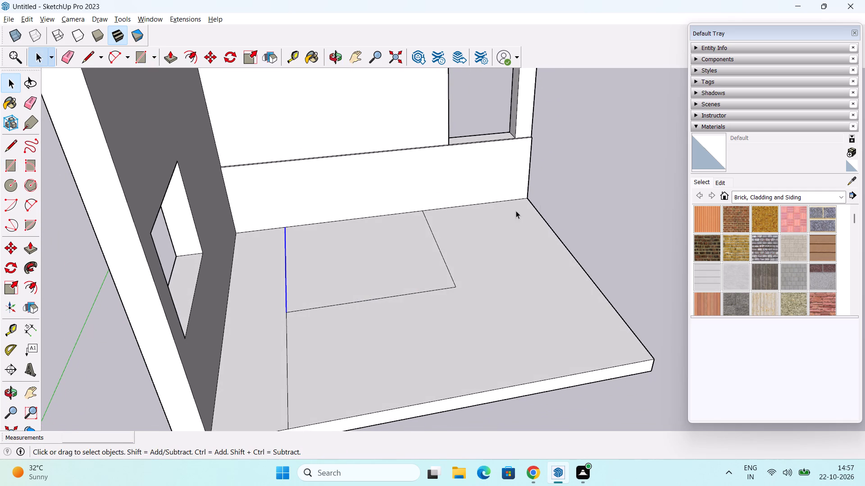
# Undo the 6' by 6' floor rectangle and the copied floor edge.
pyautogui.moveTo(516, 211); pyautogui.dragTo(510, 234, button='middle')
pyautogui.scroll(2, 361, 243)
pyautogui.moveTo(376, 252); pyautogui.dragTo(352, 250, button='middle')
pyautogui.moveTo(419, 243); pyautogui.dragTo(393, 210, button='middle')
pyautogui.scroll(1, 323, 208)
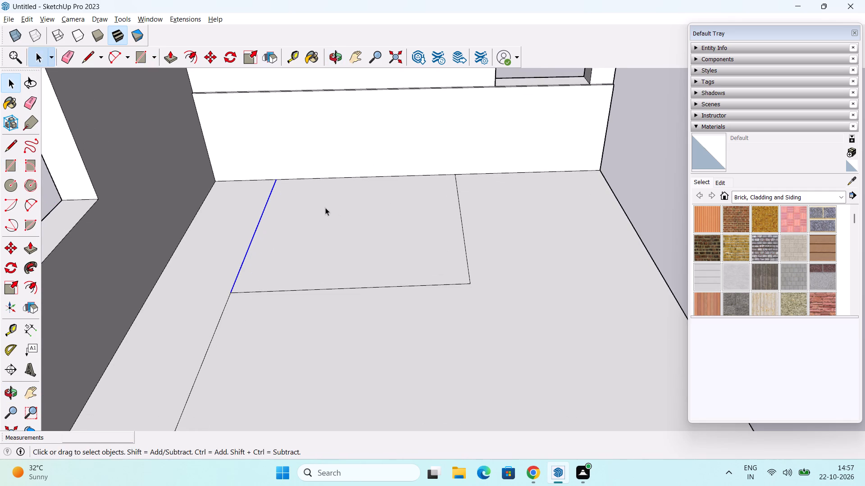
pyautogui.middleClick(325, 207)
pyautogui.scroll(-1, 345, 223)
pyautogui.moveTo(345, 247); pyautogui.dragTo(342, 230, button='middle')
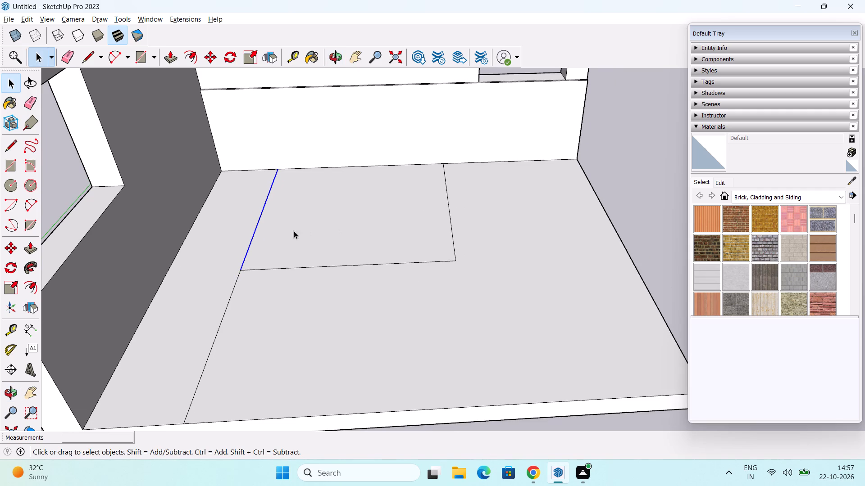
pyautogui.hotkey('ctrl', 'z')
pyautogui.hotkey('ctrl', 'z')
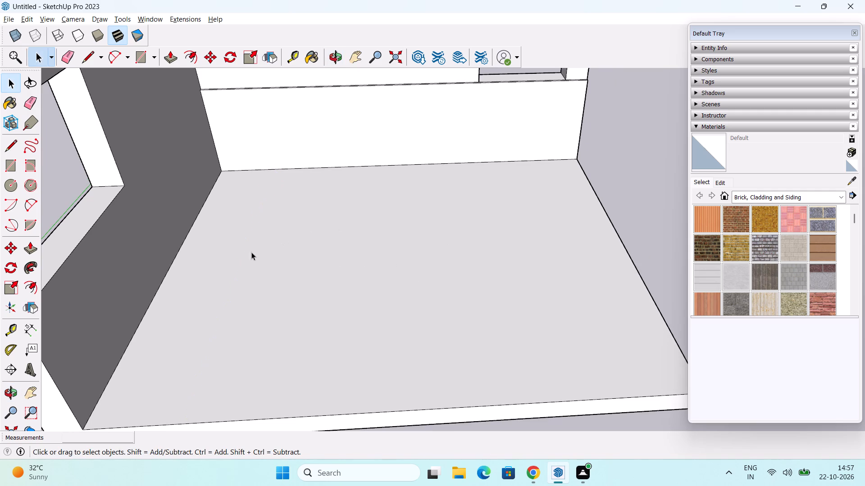
# Copy the floor edge along the side wall 3' into the room.
pyautogui.click(156, 295)
pyautogui.moveTo(230, 288); pyautogui.dragTo(238, 266, button='middle')
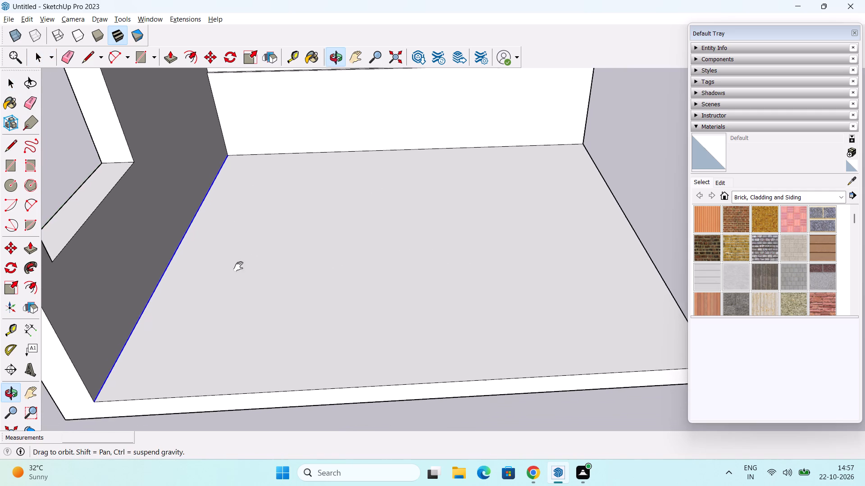
pyautogui.moveTo(238, 266); pyautogui.dragTo(239, 266, button='middle')
pyautogui.moveTo(239, 266); pyautogui.dragTo(239, 285, button='middle')
pyautogui.press('m')
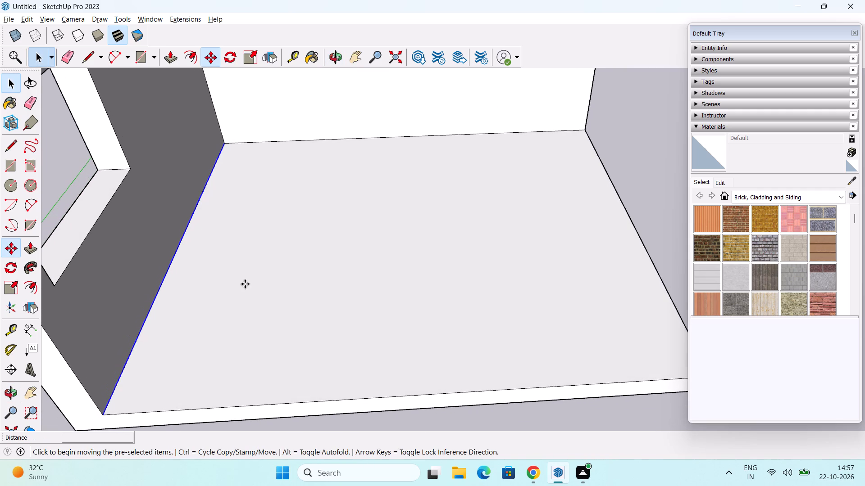
pyautogui.click(100, 415)
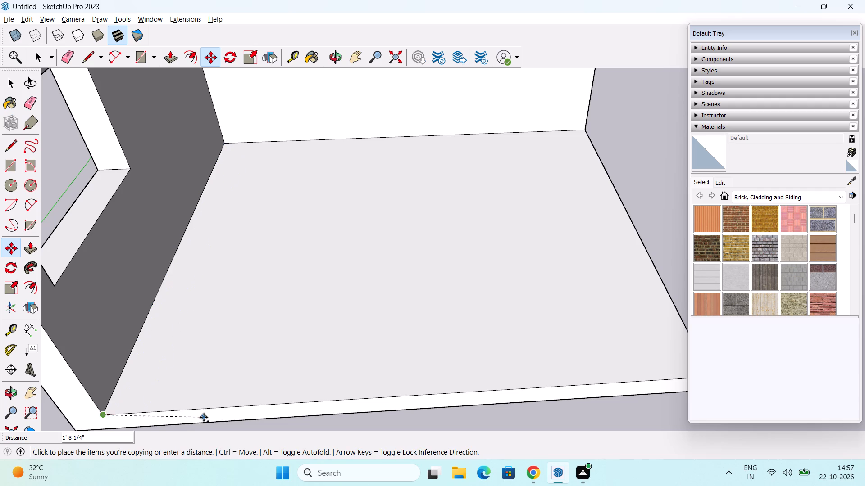
pyautogui.write("3'")
pyautogui.press('Return')
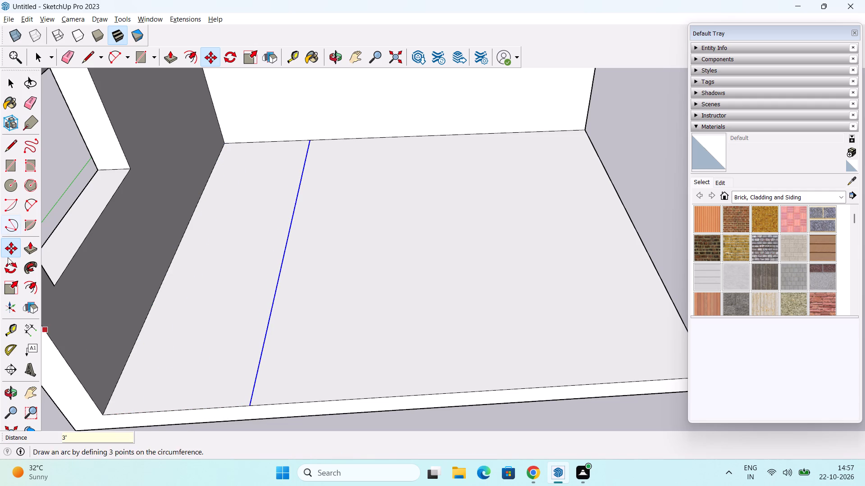
# Draw a 6' by 6' rectangle on the floor, starting where the copied edge meets the back wall.
pyautogui.click(12, 166)
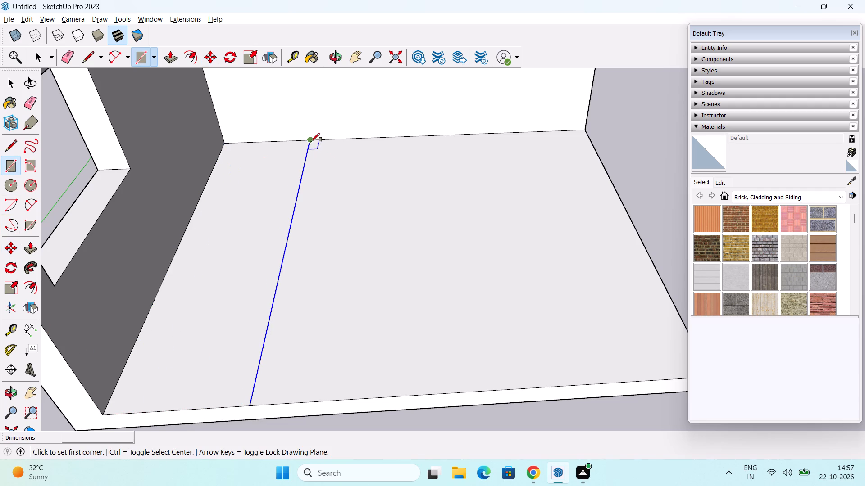
pyautogui.click(311, 142)
pyautogui.write("6'")
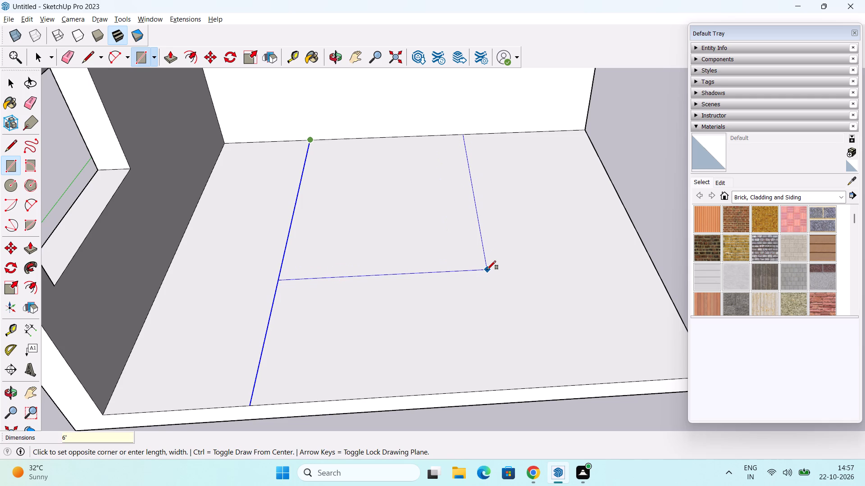
pyautogui.write(",6'")
pyautogui.press('Return')
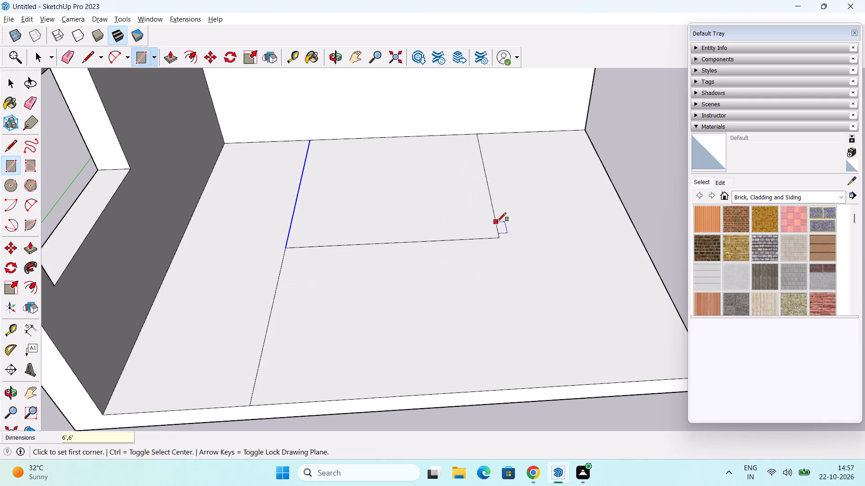
pyautogui.moveTo(498, 220); pyautogui.dragTo(501, 184, button='middle')
pyautogui.press('space')
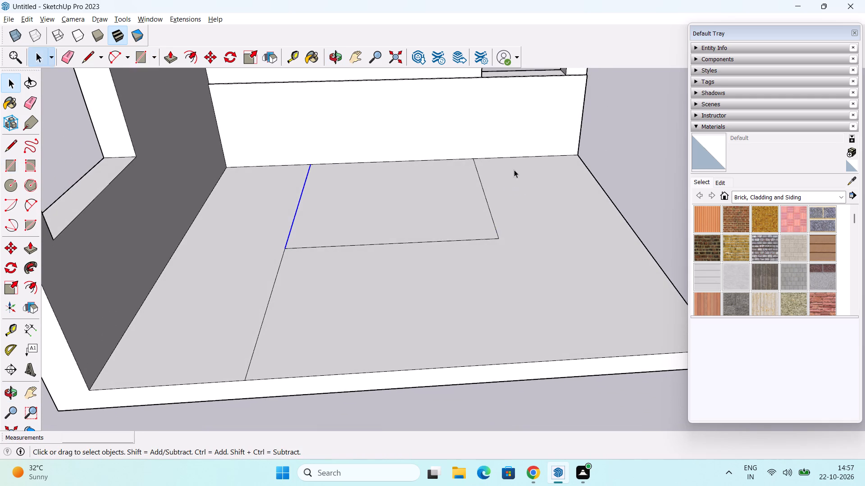
# Erase the leftover part of the copied floor edge between the rectangle's front corner and the open side of the floor.
pyautogui.scroll(-1, 514, 170)
pyautogui.keyDown('shift'); pyautogui.moveTo(484, 196); pyautogui.dragTo(486, 247, button='middle'); pyautogui.keyUp('shift')
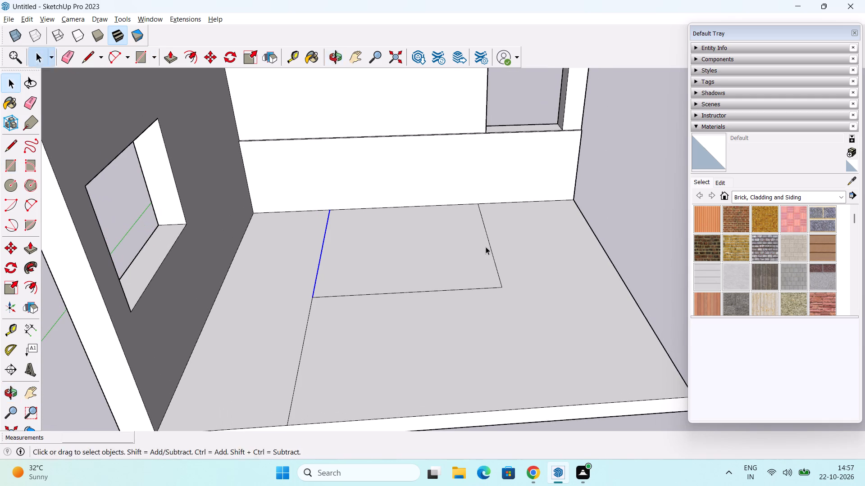
pyautogui.moveTo(337, 351); pyautogui.dragTo(363, 315, button='middle')
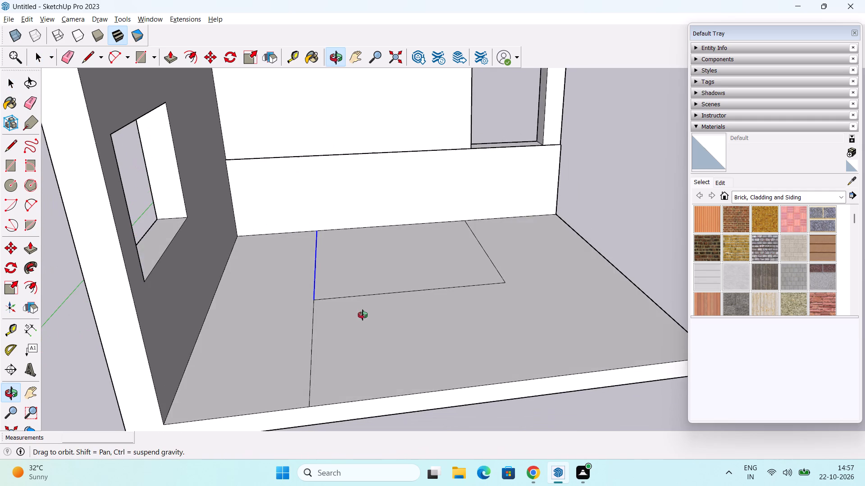
pyautogui.moveTo(363, 315); pyautogui.dragTo(352, 314, button='middle')
pyautogui.keyDown('shift'); pyautogui.moveTo(406, 264); pyautogui.dragTo(407, 293, button='middle'); pyautogui.keyUp('shift')
pyautogui.scroll(1, 314, 248)
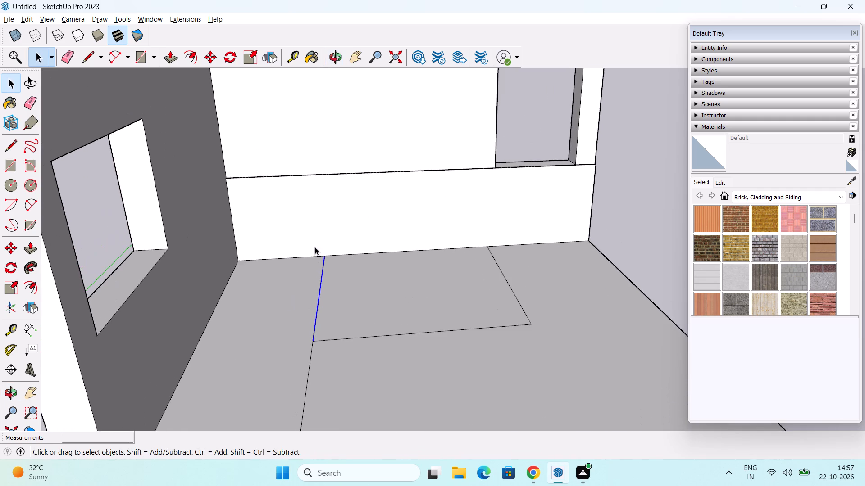
pyautogui.moveTo(347, 262); pyautogui.dragTo(351, 294, button='middle')
pyautogui.press('e')
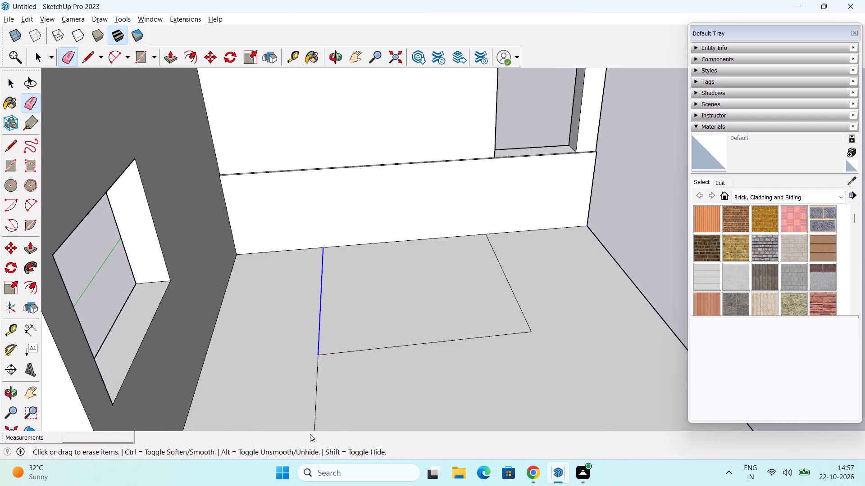
pyautogui.click(316, 388)
pyautogui.scroll(-5, 323, 372)
pyautogui.keyDown('shift'); pyautogui.moveTo(343, 370); pyautogui.dragTo(343, 354, button='middle'); pyautogui.keyUp('shift')
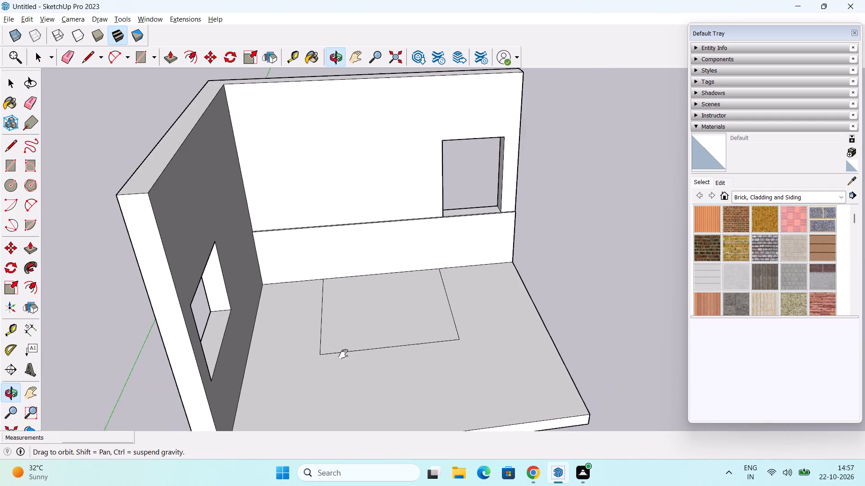
pyautogui.keyDown('shift'); pyautogui.moveTo(343, 354); pyautogui.dragTo(340, 274, button='middle'); pyautogui.keyUp('shift')
pyautogui.press('space')
pyautogui.scroll(-1, 399, 273)
pyautogui.moveTo(403, 283); pyautogui.dragTo(398, 317, button='middle')
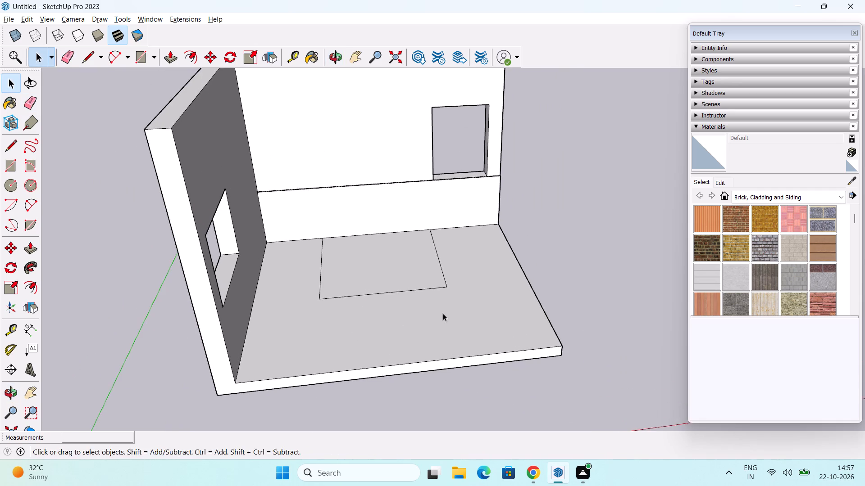
# Examine the room from several angles, covering the floor rectangle, both windows and the open side of the floor.
pyautogui.moveTo(451, 305); pyautogui.dragTo(404, 302, button='middle')
pyautogui.keyDown('shift'); pyautogui.moveTo(412, 267); pyautogui.dragTo(416, 292, button='middle'); pyautogui.keyUp('shift')
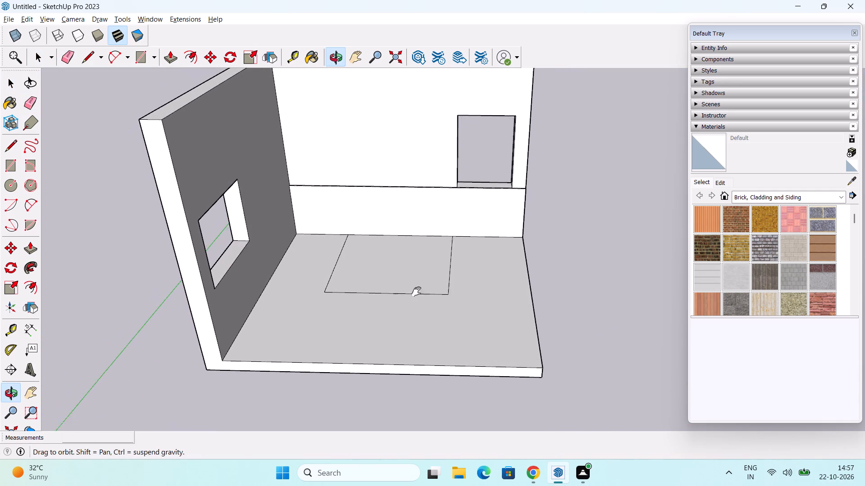
pyautogui.keyDown('shift'); pyautogui.moveTo(416, 292); pyautogui.dragTo(417, 307, button='middle'); pyautogui.keyUp('shift')
pyautogui.moveTo(464, 294); pyautogui.dragTo(437, 280, button='middle')
pyautogui.scroll(1, 471, 268)
pyautogui.moveTo(435, 309); pyautogui.dragTo(481, 318, button='middle')
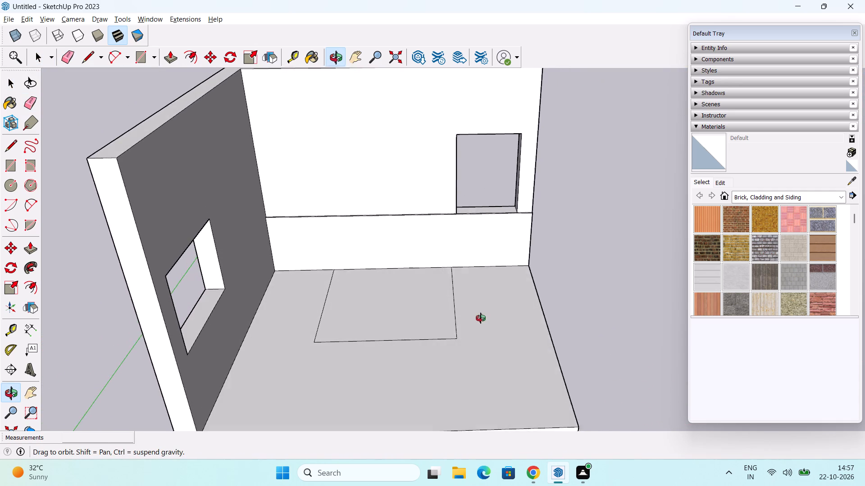
pyautogui.moveTo(481, 318); pyautogui.dragTo(494, 326, button='middle')
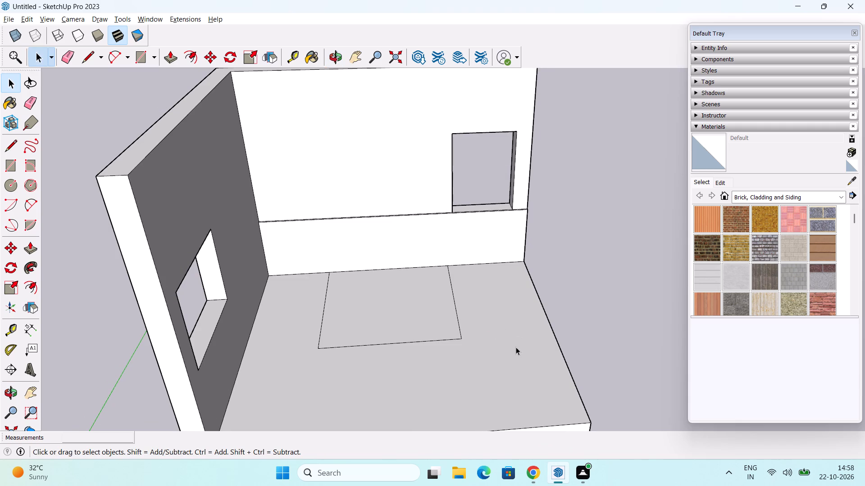
pyautogui.moveTo(506, 352); pyautogui.dragTo(516, 334, button='middle')
pyautogui.moveTo(493, 342); pyautogui.dragTo(499, 485, button='middle')
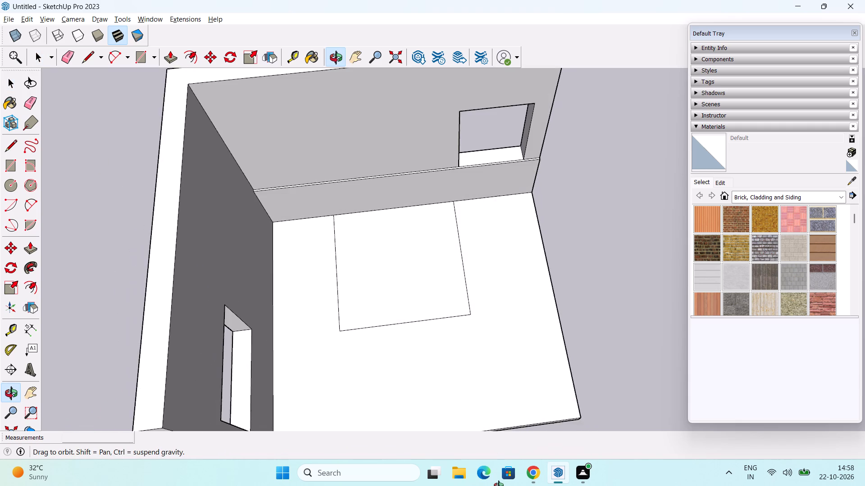
pyautogui.moveTo(499, 485); pyautogui.dragTo(501, 389, button='middle')
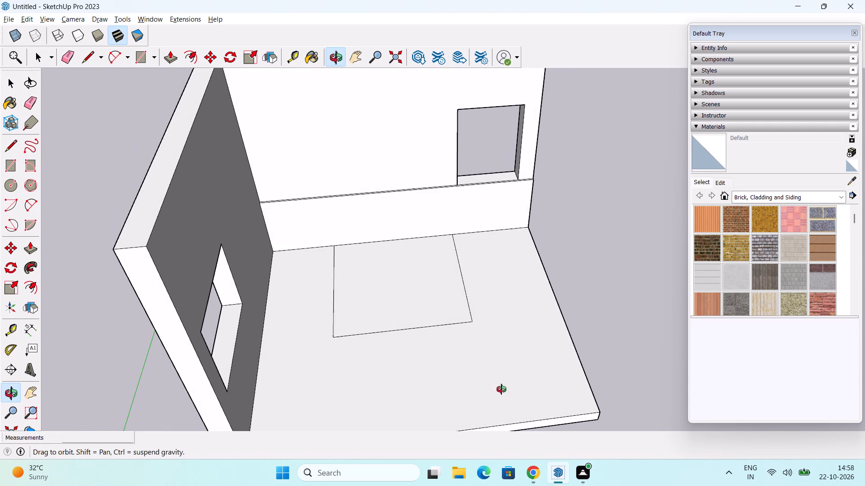
pyautogui.moveTo(501, 389); pyautogui.dragTo(278, 260, button='middle')
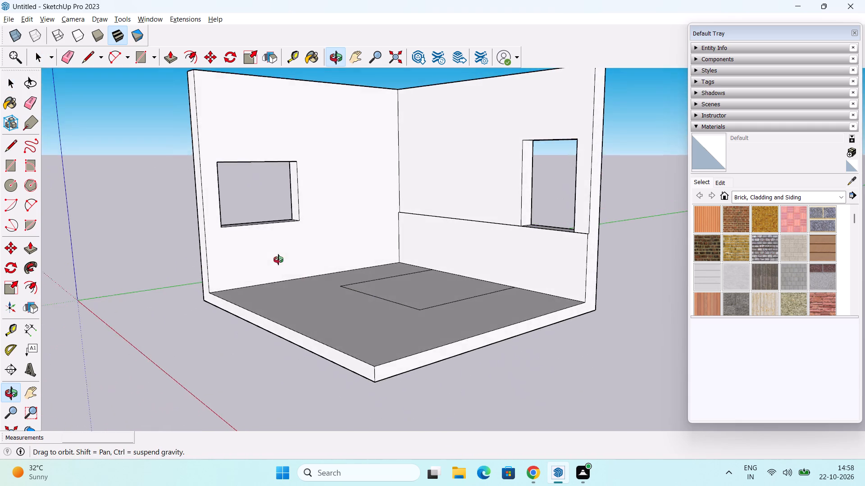
pyautogui.moveTo(278, 260); pyautogui.dragTo(451, 339, button='middle')
pyautogui.scroll(-2, 450, 297)
pyautogui.moveTo(450, 297); pyautogui.dragTo(456, 360, button='middle')
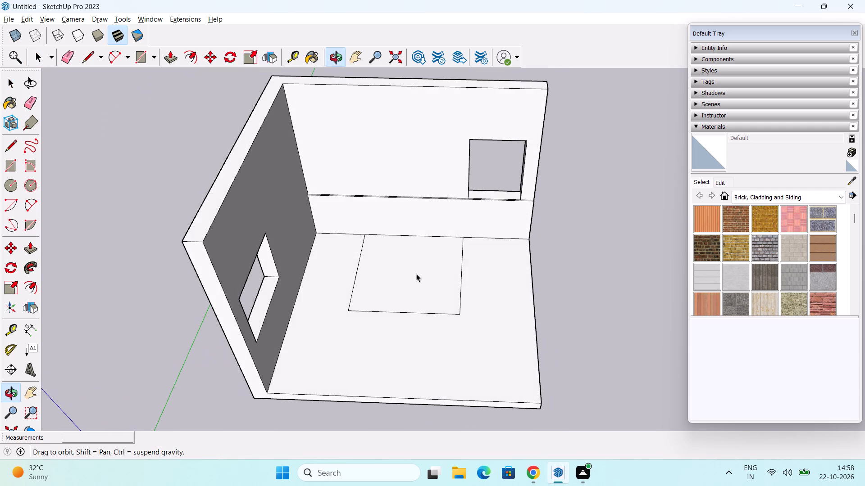
pyautogui.scroll(5, 419, 263)
pyautogui.moveTo(436, 323); pyautogui.dragTo(427, 273, button='middle')
pyautogui.scroll(-1, 427, 273)
pyautogui.keyDown('shift'); pyautogui.moveTo(404, 299); pyautogui.dragTo(451, 289, button='middle'); pyautogui.keyUp('shift')
pyautogui.moveTo(439, 310); pyautogui.dragTo(446, 323, button='middle')
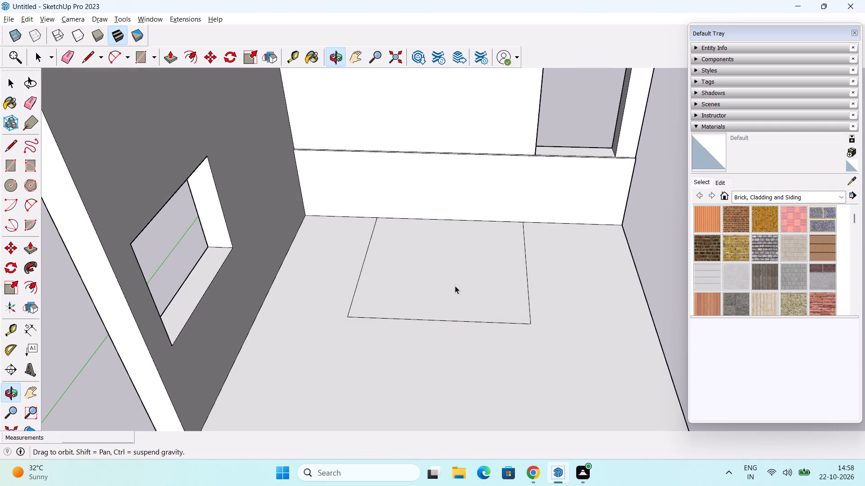
pyautogui.scroll(-1, 455, 285)
pyautogui.moveTo(490, 284); pyautogui.dragTo(374, 255, button='middle')
pyautogui.scroll(-1, 452, 272)
pyautogui.moveTo(469, 308); pyautogui.dragTo(369, 199, button='middle')
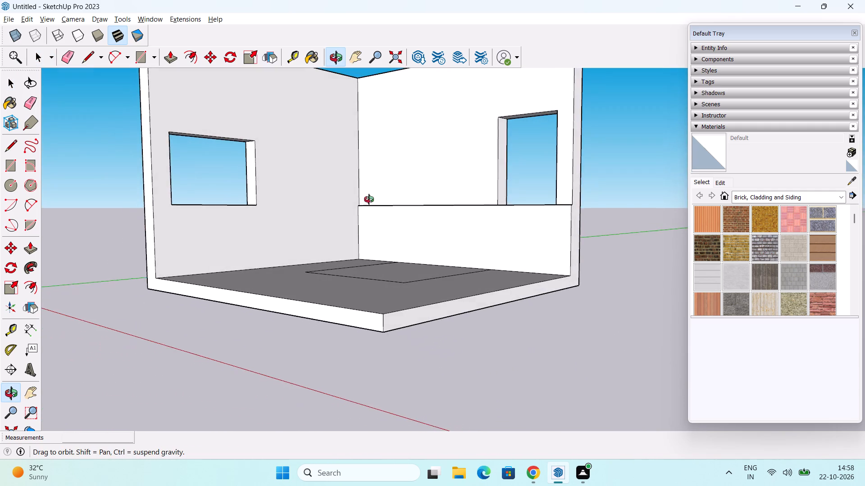
pyautogui.moveTo(369, 199); pyautogui.dragTo(477, 293, button='middle')
pyautogui.scroll(-1, 477, 293)
pyautogui.moveTo(467, 297); pyautogui.dragTo(511, 297, button='middle')
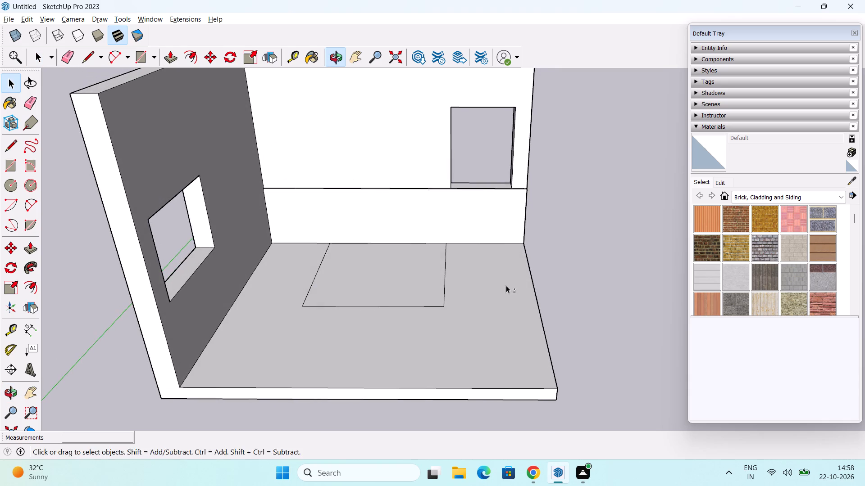
pyautogui.keyDown('shift'); pyautogui.moveTo(498, 283); pyautogui.dragTo(468, 291, button='middle'); pyautogui.keyUp('shift')
pyautogui.moveTo(494, 267); pyautogui.dragTo(377, 220, button='middle')
pyautogui.moveTo(510, 269); pyautogui.dragTo(457, 248, button='middle')
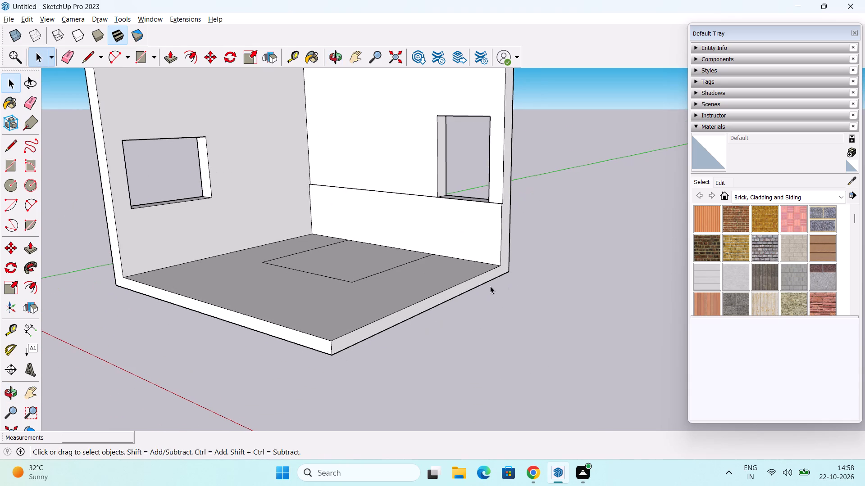
pyautogui.moveTo(491, 286); pyautogui.dragTo(503, 293, button='middle')
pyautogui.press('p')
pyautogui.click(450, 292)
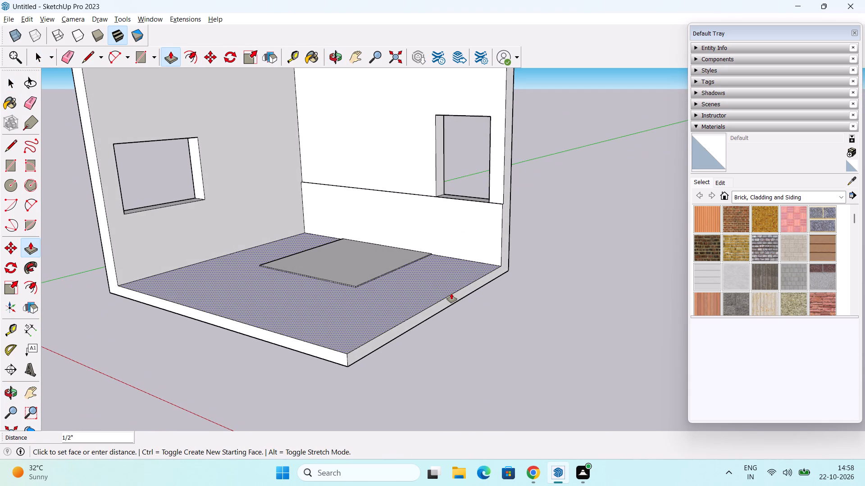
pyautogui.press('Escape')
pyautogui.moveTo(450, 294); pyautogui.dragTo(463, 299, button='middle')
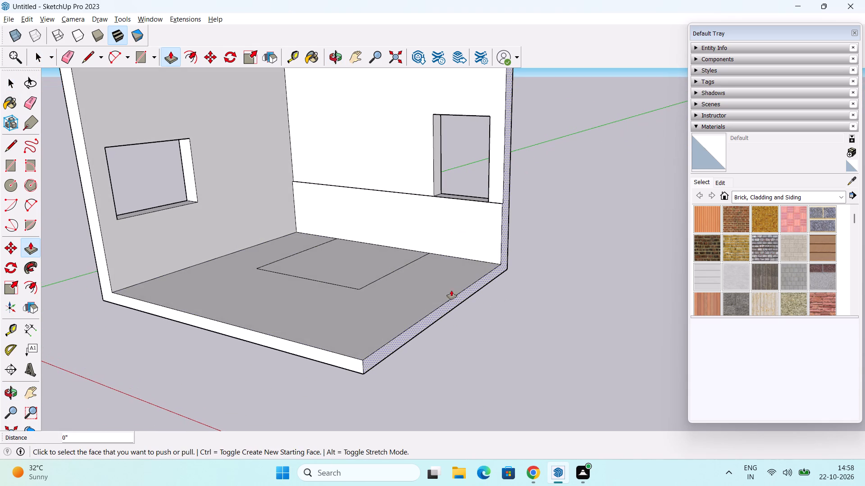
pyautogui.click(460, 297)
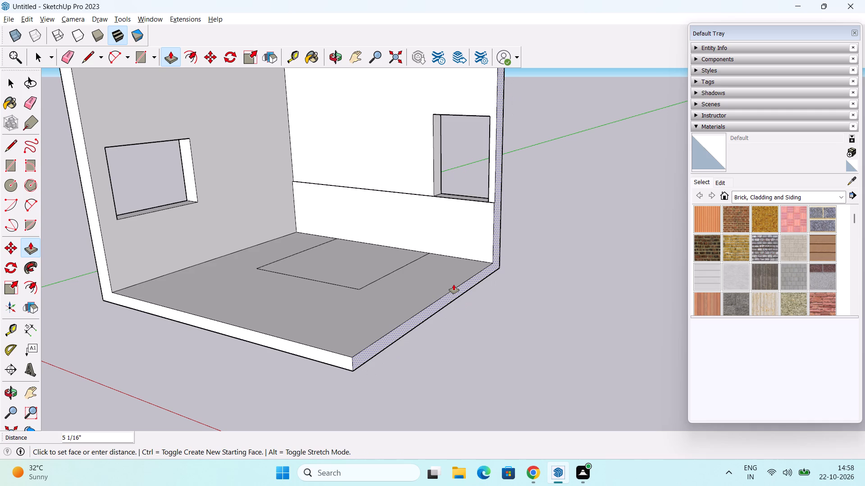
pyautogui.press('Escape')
# Push/Pull the end face of the floor slab and back wall on the room's open side outward by 4".
pyautogui.scroll(-2, 446, 305)
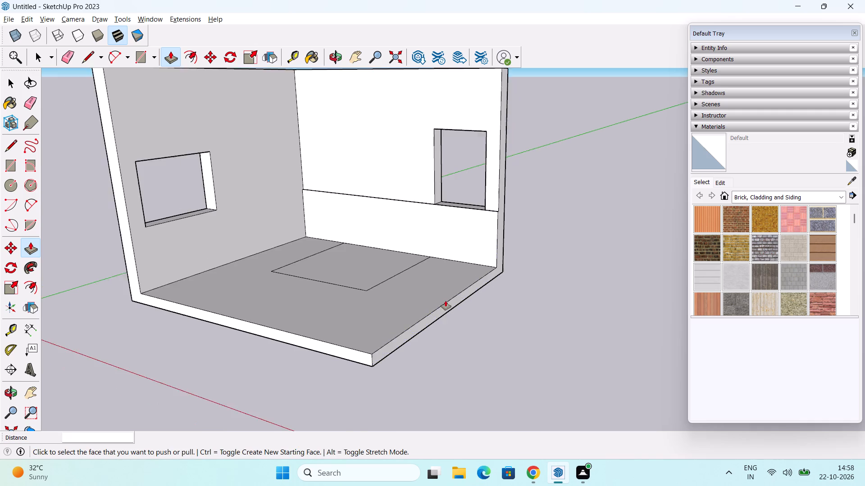
pyautogui.moveTo(446, 293); pyautogui.dragTo(573, 316, button='middle')
pyautogui.scroll(3, 491, 311)
pyautogui.moveTo(528, 338); pyautogui.dragTo(412, 306, button='middle')
pyautogui.click(450, 300)
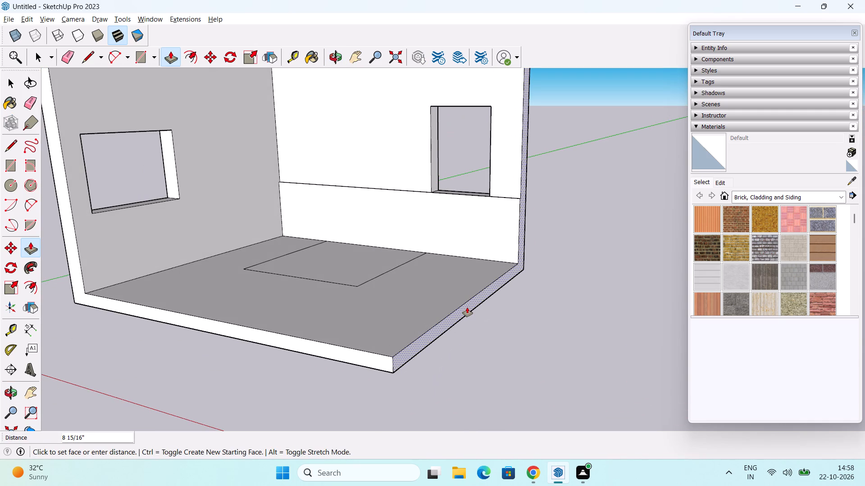
pyautogui.press('4')
pyautogui.hotkey('shift', '"')
pyautogui.press('Return')
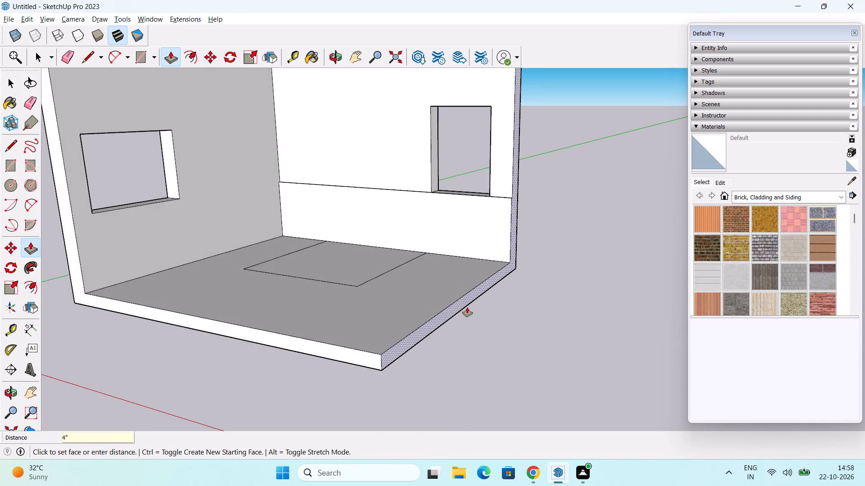
pyautogui.moveTo(455, 318); pyautogui.dragTo(540, 316, button='middle')
pyautogui.press('space')
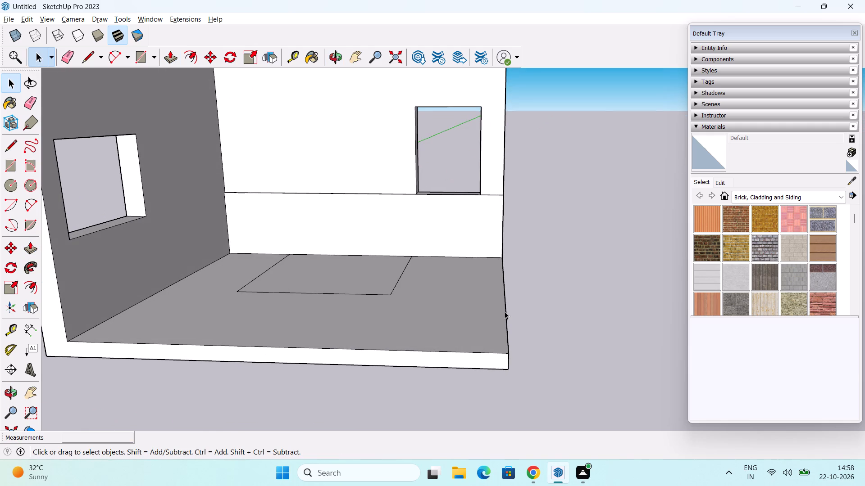
# Copy the back wall's vertical edge at the open end 4" inward, toward the window.
pyautogui.moveTo(509, 228); pyautogui.dragTo(350, 208, button='middle')
pyautogui.scroll(4, 496, 214)
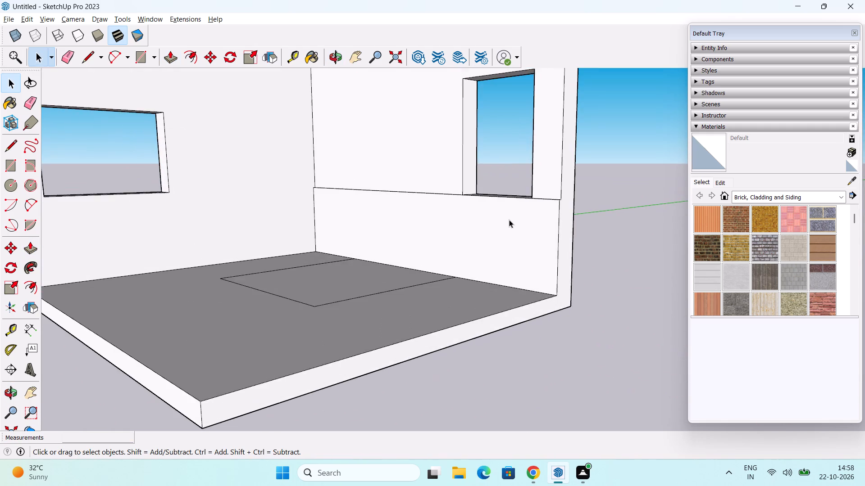
pyautogui.scroll(1, 509, 220)
pyautogui.moveTo(519, 224); pyautogui.dragTo(599, 308, button='middle')
pyautogui.scroll(-2, 599, 301)
pyautogui.moveTo(602, 323); pyautogui.dragTo(596, 256, button='middle')
pyautogui.moveTo(558, 330); pyautogui.dragTo(580, 287, button='middle')
pyautogui.moveTo(596, 291); pyautogui.dragTo(539, 236, button='middle')
pyautogui.moveTo(548, 260); pyautogui.dragTo(578, 327, button='middle')
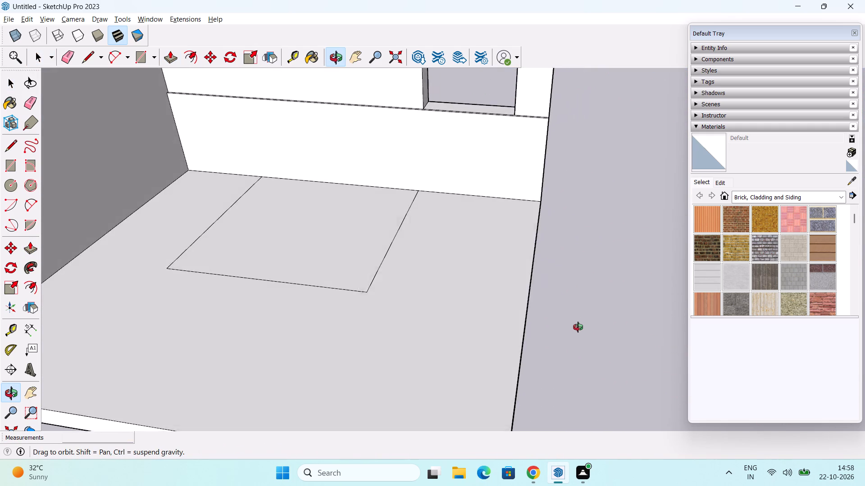
pyautogui.moveTo(578, 327); pyautogui.dragTo(540, 318, button='middle')
pyautogui.scroll(-5, 539, 190)
pyautogui.moveTo(542, 171); pyautogui.dragTo(528, 313, button='middle')
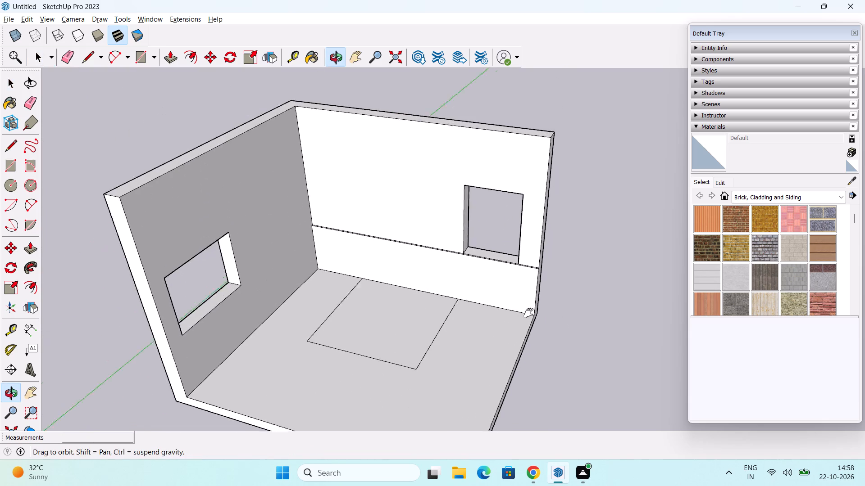
pyautogui.moveTo(528, 313); pyautogui.dragTo(526, 321, button='middle')
pyautogui.click(536, 257)
pyautogui.scroll(2, 537, 257)
pyautogui.press('m')
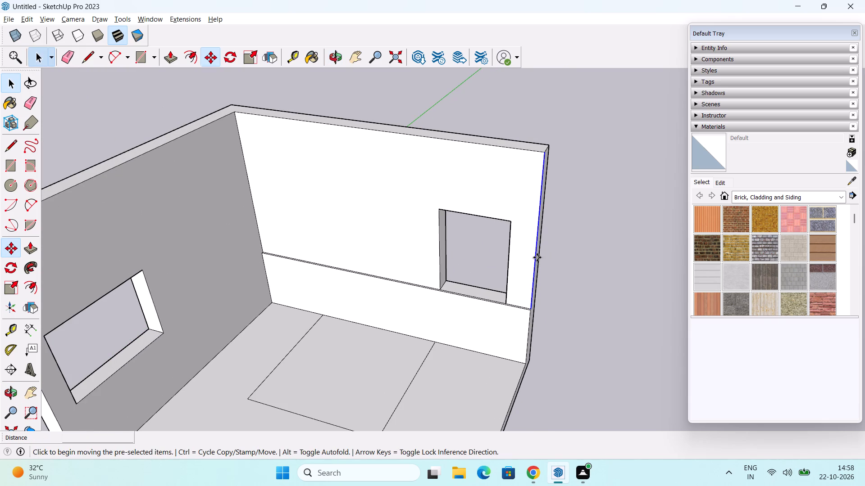
pyautogui.keyDown('ctrl'); pyautogui.scroll(2, 545, 217); pyautogui.keyUp('ctrl')
pyautogui.click(544, 140)
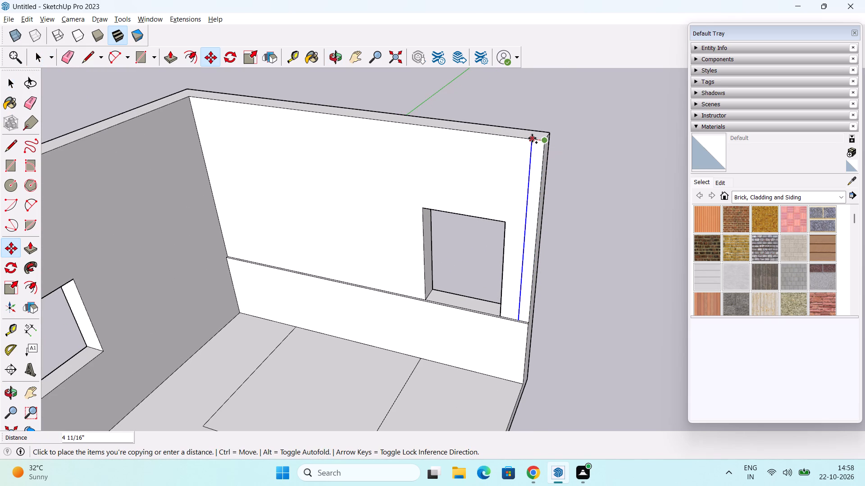
pyautogui.press('4')
pyautogui.hotkey('shift', '"')
pyautogui.press('Return')
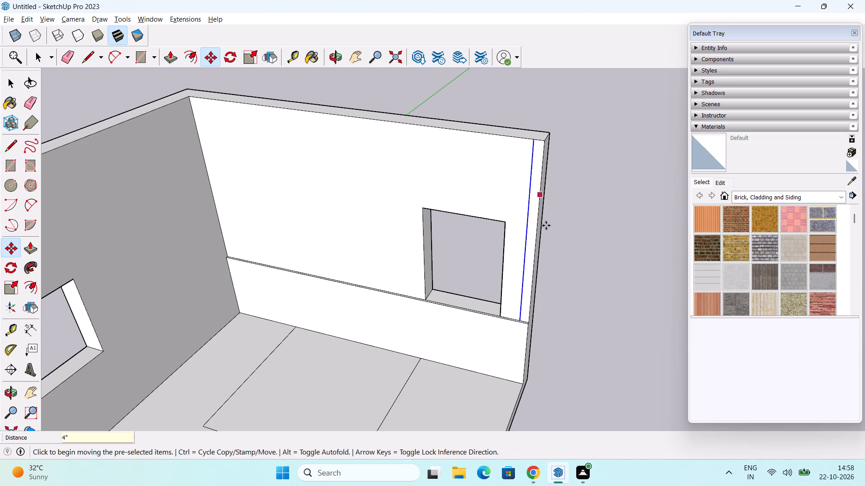
pyautogui.keyDown('shift'); pyautogui.moveTo(535, 297); pyautogui.dragTo(569, 205, button='middle'); pyautogui.keyUp('shift')
pyautogui.press('space')
# Draw lines continuing the copied edge across the lower panel's top and 3' down its front face to the floor.
pyautogui.scroll(1, 540, 232)
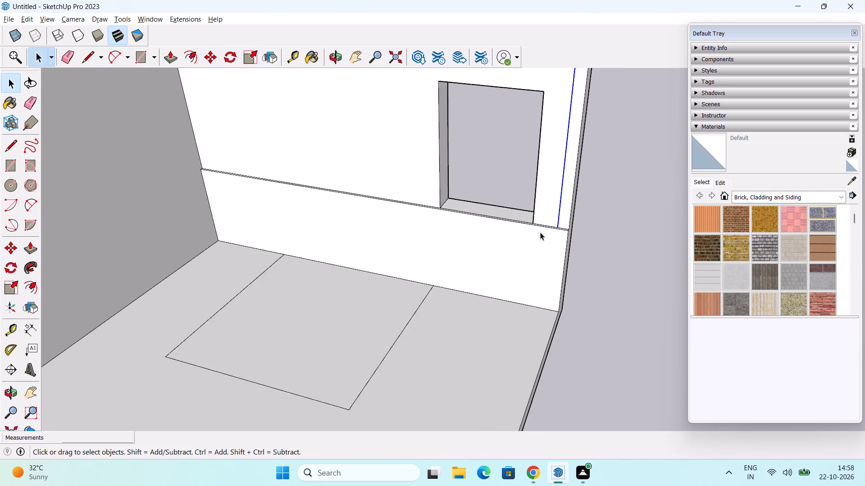
pyautogui.scroll(8, 540, 232)
pyautogui.moveTo(569, 245); pyautogui.dragTo(592, 314, button='middle')
pyautogui.scroll(1, 570, 295)
pyautogui.moveTo(575, 292); pyautogui.dragTo(577, 276, button='middle')
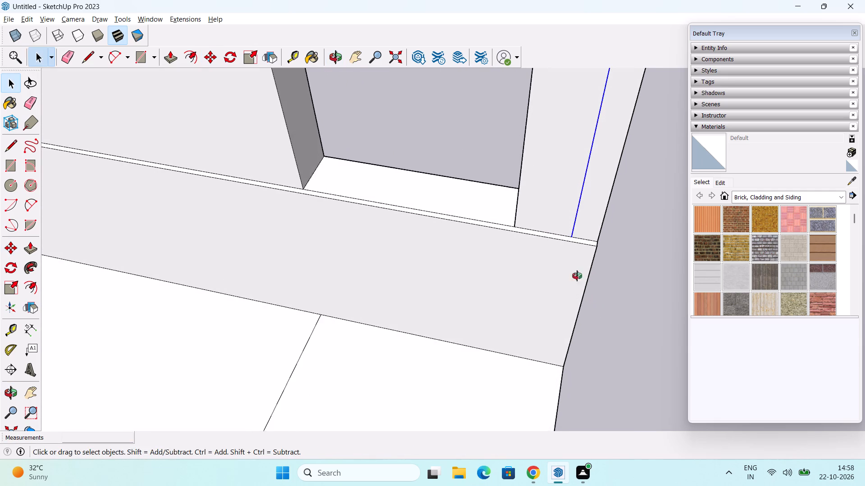
pyautogui.moveTo(577, 276); pyautogui.dragTo(576, 207, button='middle')
pyautogui.moveTo(562, 226); pyautogui.dragTo(566, 296, button='middle')
pyautogui.moveTo(565, 301); pyautogui.dragTo(578, 259, button='middle')
pyautogui.moveTo(574, 265); pyautogui.dragTo(578, 288, button='middle')
pyautogui.press('l')
pyautogui.scroll(4, 560, 230)
pyautogui.click(605, 154)
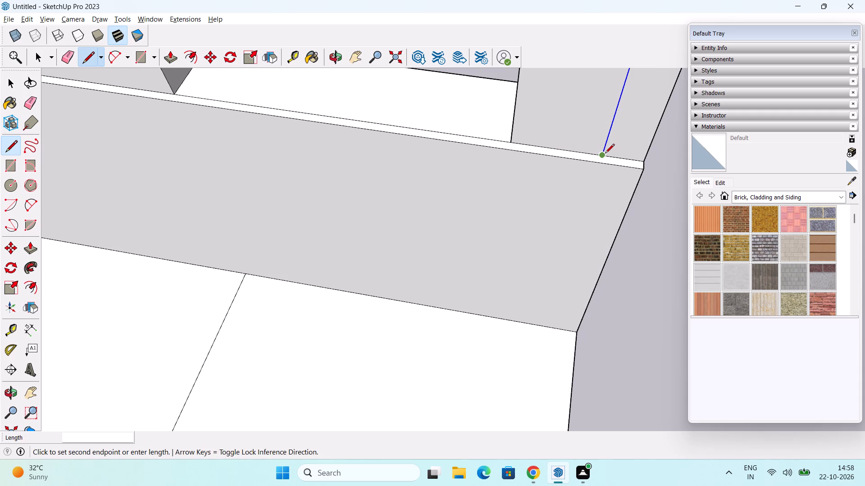
pyautogui.click(602, 166)
pyautogui.moveTo(581, 232); pyautogui.dragTo(592, 202, button='middle')
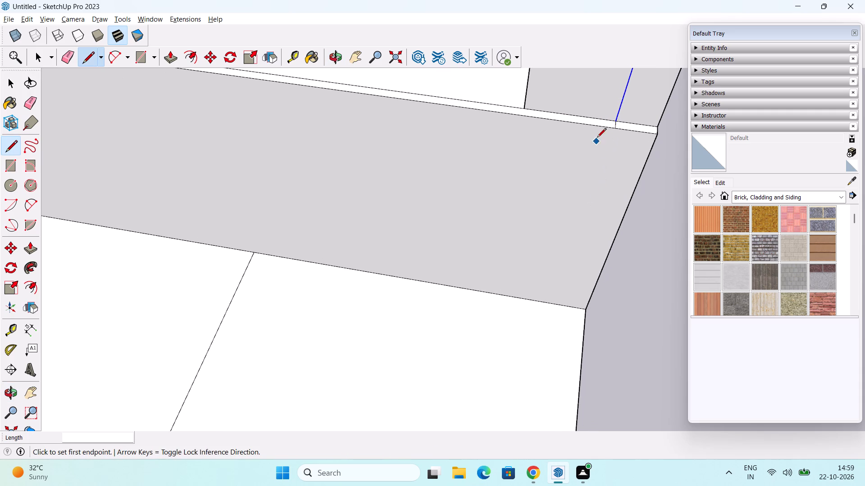
pyautogui.click(617, 132)
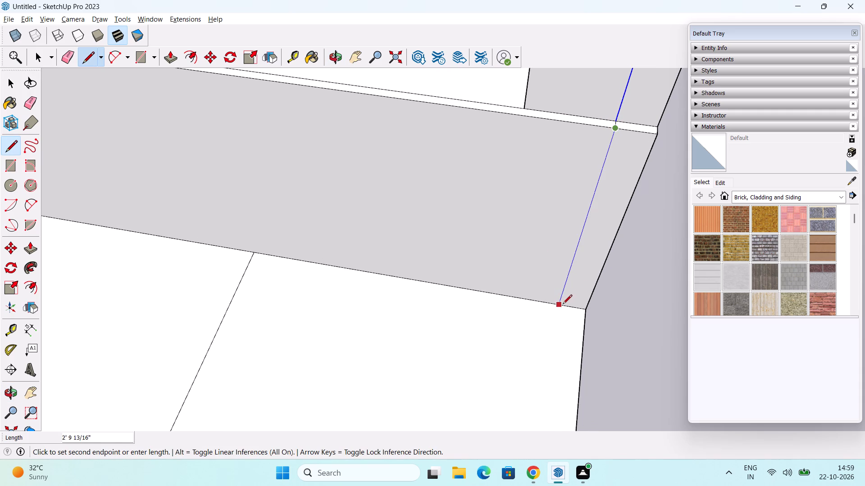
pyautogui.click(559, 308)
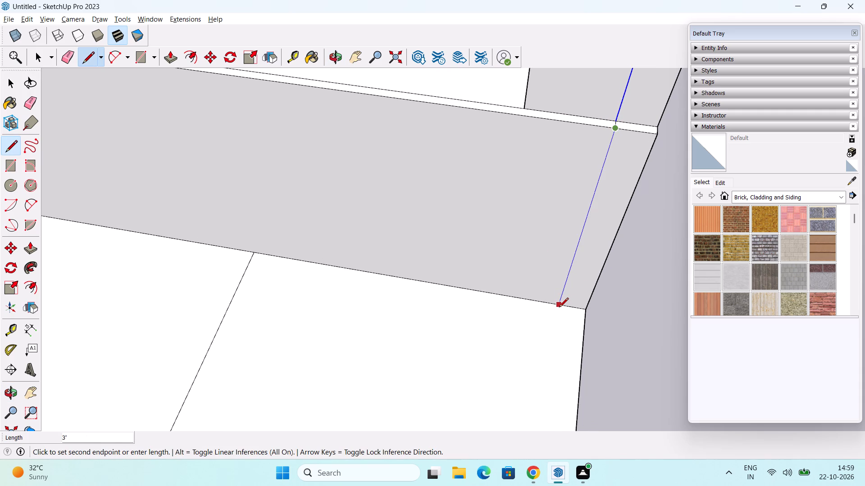
pyautogui.click(560, 306)
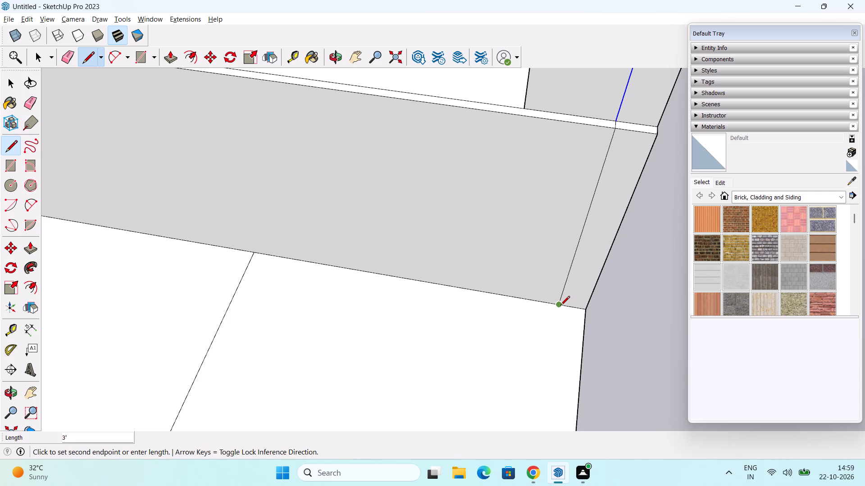
# Continue the line 11' 2" across the floor, parallel to the open side, from the panel's base to the front edge.
pyautogui.scroll(-5, 551, 355)
pyautogui.keyDown('shift'); pyautogui.moveTo(550, 364); pyautogui.dragTo(618, 191, button='middle'); pyautogui.keyUp('shift')
pyautogui.scroll(-3, 618, 218)
pyautogui.keyDown('shift'); pyautogui.moveTo(612, 295); pyautogui.dragTo(629, 208, button='middle'); pyautogui.keyUp('shift')
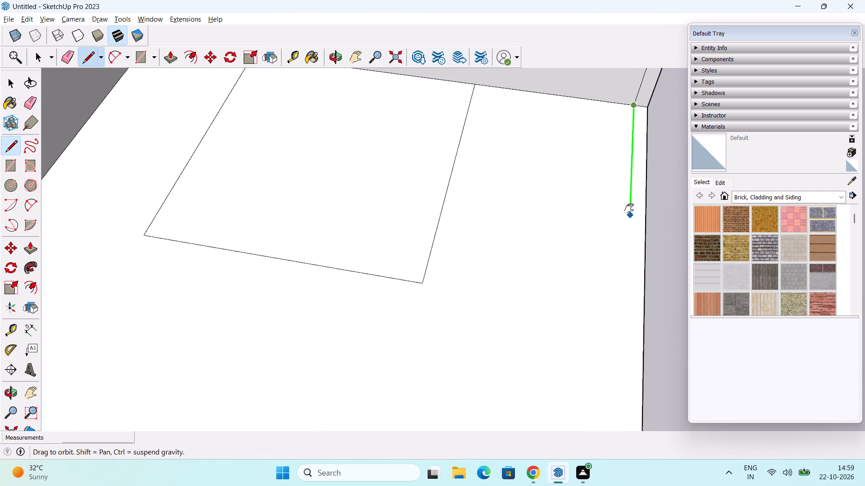
pyautogui.keyDown('shift'); pyautogui.moveTo(629, 208); pyautogui.dragTo(631, 201, button='middle'); pyautogui.keyUp('shift')
pyautogui.moveTo(610, 329); pyautogui.dragTo(628, 197, button='middle')
pyautogui.scroll(-4, 641, 254)
pyautogui.moveTo(638, 279); pyautogui.dragTo(609, 241, button='middle')
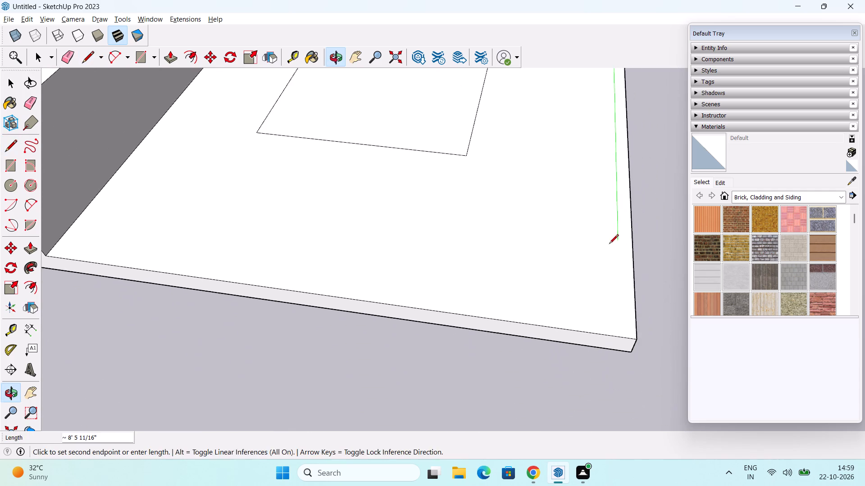
pyautogui.moveTo(609, 258); pyautogui.dragTo(590, 305, button='middle')
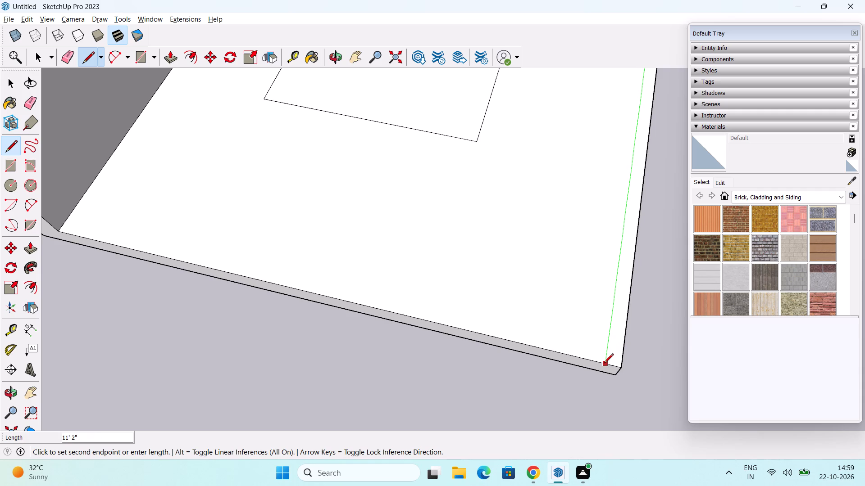
pyautogui.click(604, 364)
pyautogui.press('space')
pyautogui.scroll(-5, 587, 290)
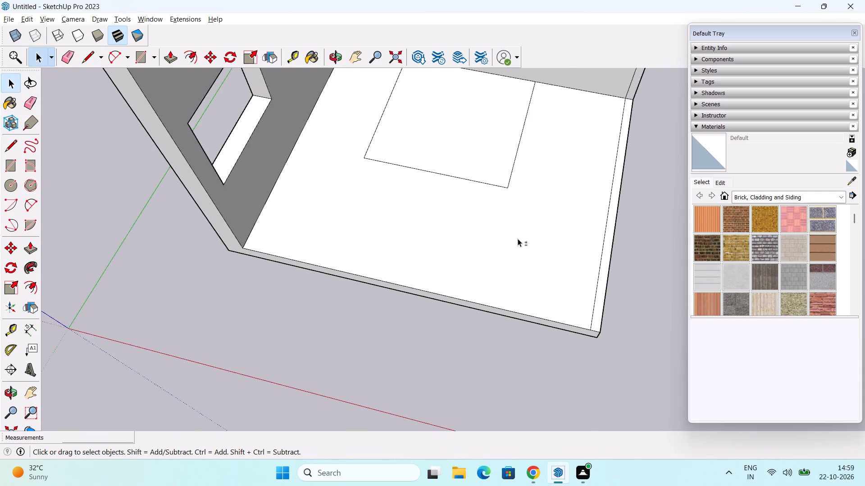
# Measure the gap along the lower panel's base between the floor rectangle's corner and the 4" open-side strip.
pyautogui.keyDown('shift'); pyautogui.moveTo(518, 238); pyautogui.dragTo(501, 360, button='middle'); pyautogui.keyUp('shift')
pyautogui.moveTo(512, 319); pyautogui.dragTo(583, 358, button='middle')
pyautogui.keyDown('shift'); pyautogui.moveTo(566, 283); pyautogui.dragTo(497, 310, button='middle'); pyautogui.keyUp('shift')
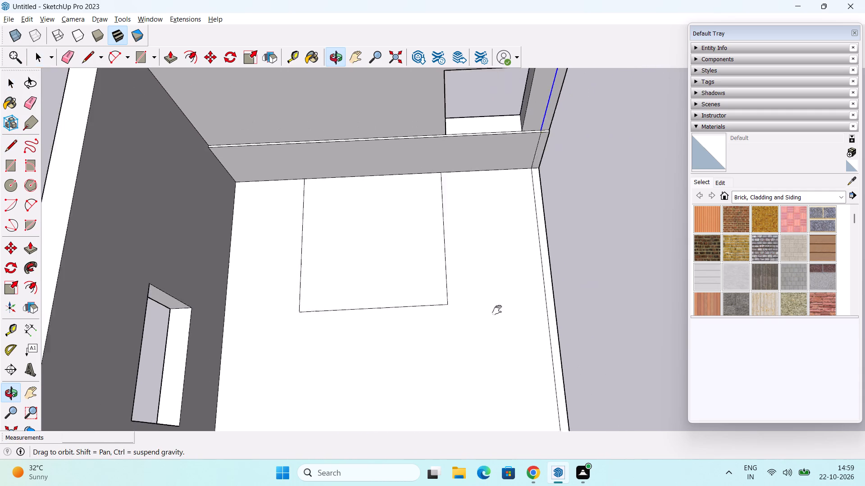
pyautogui.keyDown('shift'); pyautogui.moveTo(497, 310); pyautogui.dragTo(492, 314, button='middle'); pyautogui.keyUp('shift')
pyautogui.keyDown('shift'); pyautogui.moveTo(513, 332); pyautogui.dragTo(506, 296, button='middle'); pyautogui.keyUp('shift')
pyautogui.scroll(1, 482, 309)
pyautogui.keyDown('shift'); pyautogui.moveTo(487, 309); pyautogui.dragTo(474, 312, button='middle'); pyautogui.keyUp('shift')
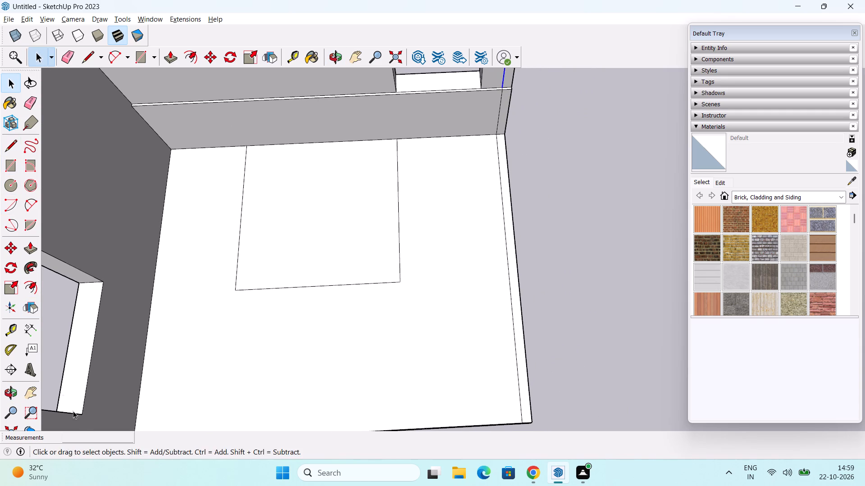
pyautogui.click(32, 336)
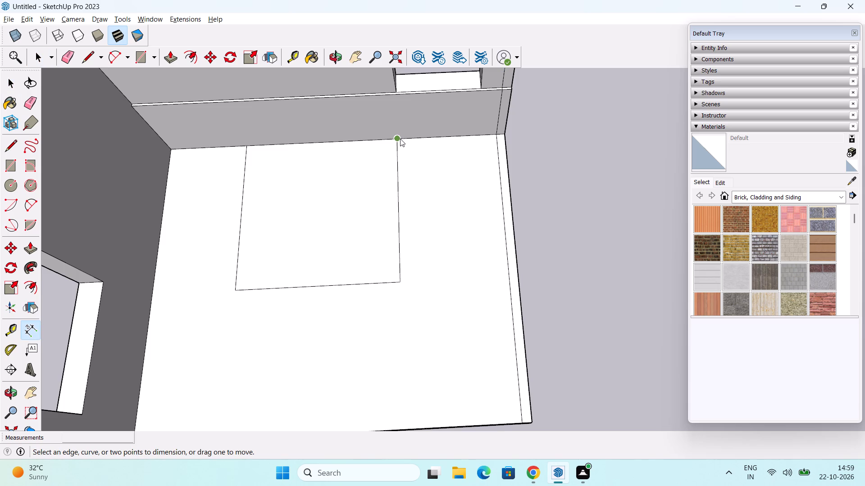
pyautogui.click(399, 139)
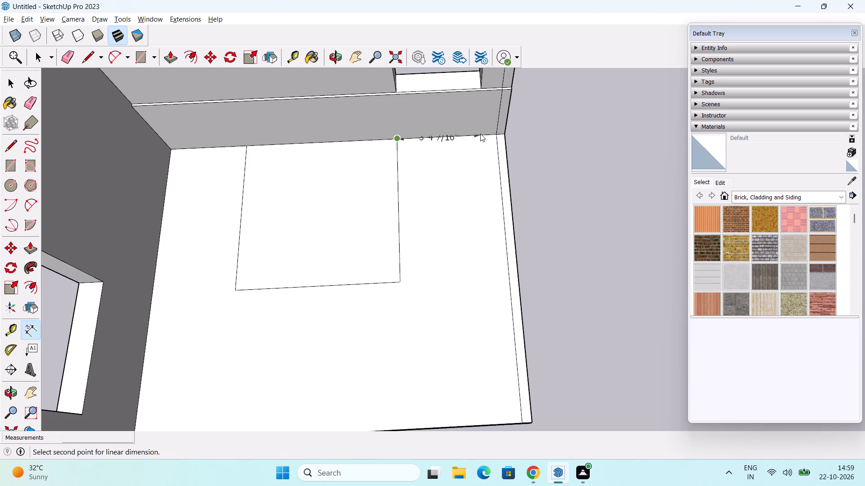
pyautogui.scroll(2, 497, 135)
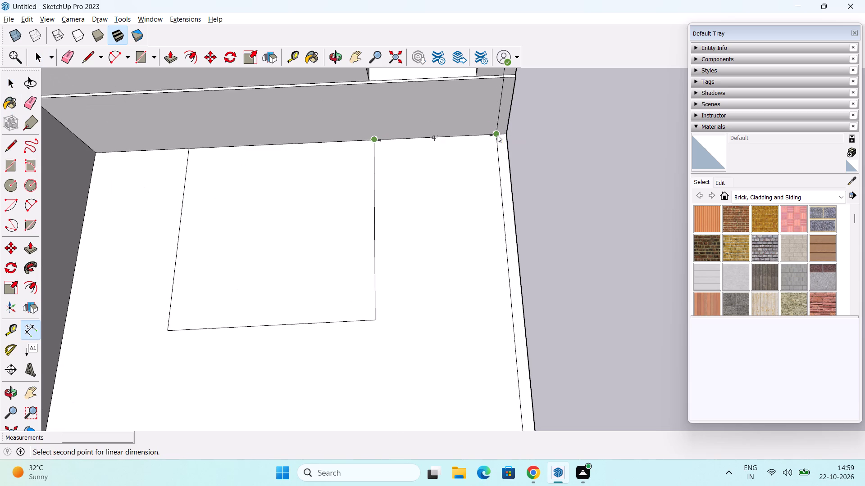
pyautogui.click(498, 131)
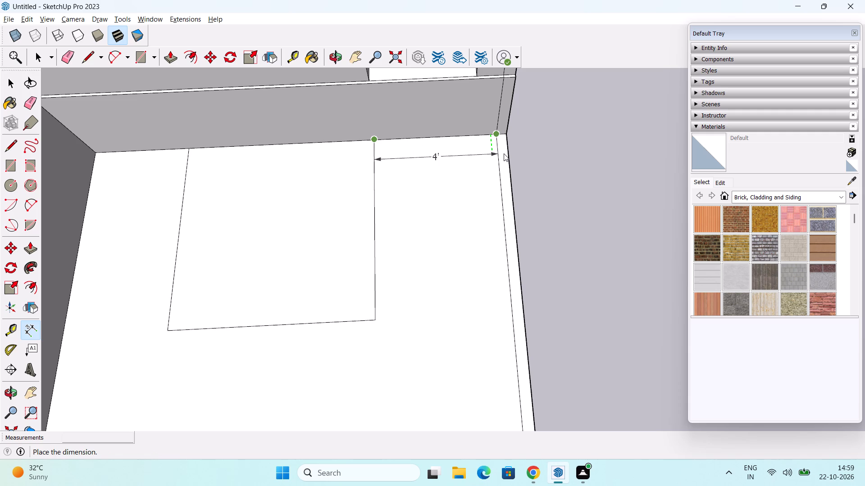
pyautogui.press('Escape')
# Push/Pull the 4" open-side floor strip up 3' to the lower panel's top, and another 7' to full wall height.
pyautogui.scroll(-2, 501, 154)
pyautogui.keyDown('shift'); pyautogui.moveTo(487, 203); pyautogui.dragTo(486, 233, button='middle'); pyautogui.keyUp('shift')
pyautogui.scroll(-2, 486, 226)
pyautogui.moveTo(493, 254); pyautogui.dragTo(499, 232, button='middle')
pyautogui.scroll(-1, 499, 226)
pyautogui.moveTo(501, 230); pyautogui.dragTo(488, 225, button='middle')
pyautogui.middleClick(495, 232)
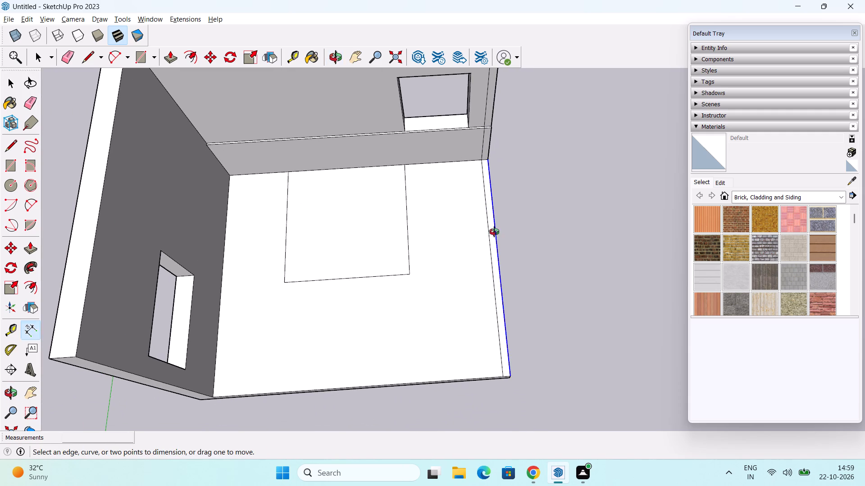
pyautogui.press('p')
pyautogui.moveTo(490, 183); pyautogui.dragTo(471, 178, button='middle')
pyautogui.scroll(2, 517, 126)
pyautogui.keyDown('shift'); pyautogui.moveTo(494, 194); pyautogui.dragTo(478, 259, button='middle'); pyautogui.keyUp('shift')
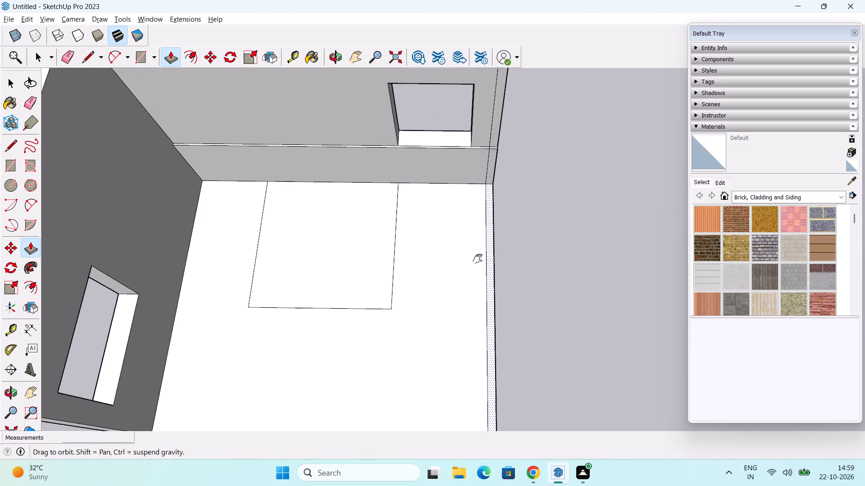
pyautogui.keyDown('shift'); pyautogui.moveTo(478, 259); pyautogui.dragTo(458, 315, button='middle'); pyautogui.keyUp('shift')
pyautogui.scroll(1, 469, 236)
pyautogui.doubleClick(456, 241)
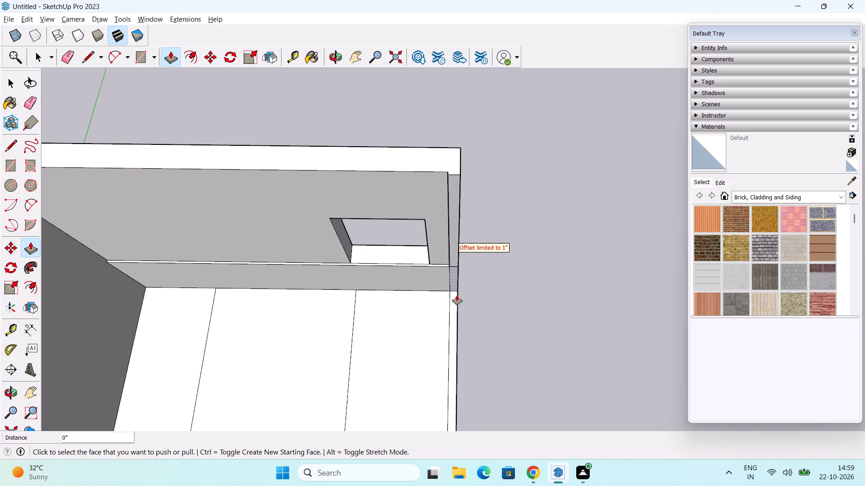
pyautogui.scroll(2, 456, 321)
pyautogui.click(451, 344)
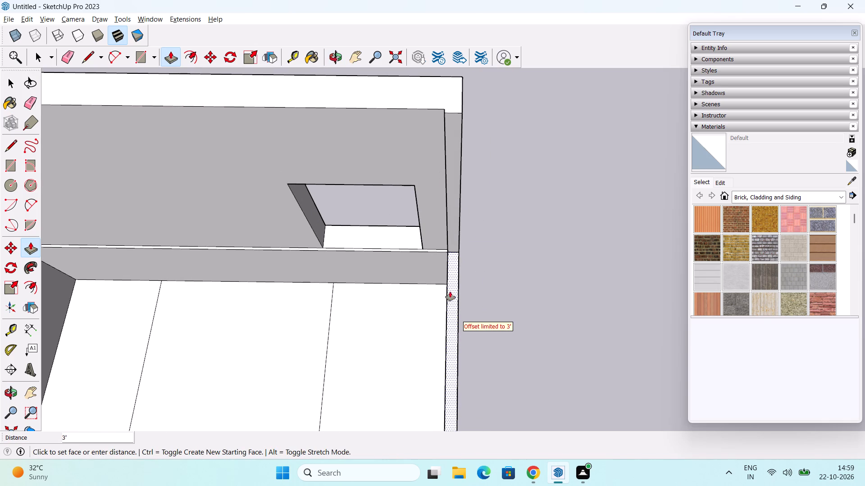
pyautogui.click(455, 314)
pyautogui.click(453, 312)
pyautogui.scroll(-1, 453, 214)
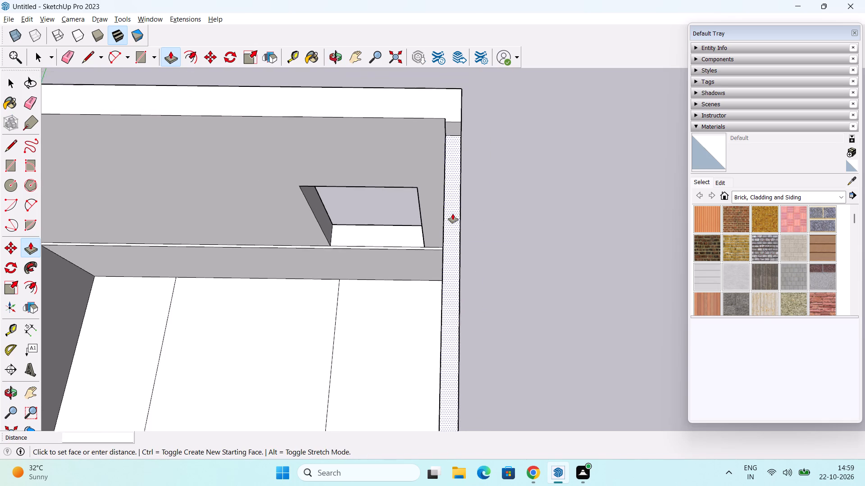
pyautogui.scroll(-1, 453, 214)
pyautogui.moveTo(452, 203); pyautogui.dragTo(502, 292, button='middle')
pyautogui.click(474, 208)
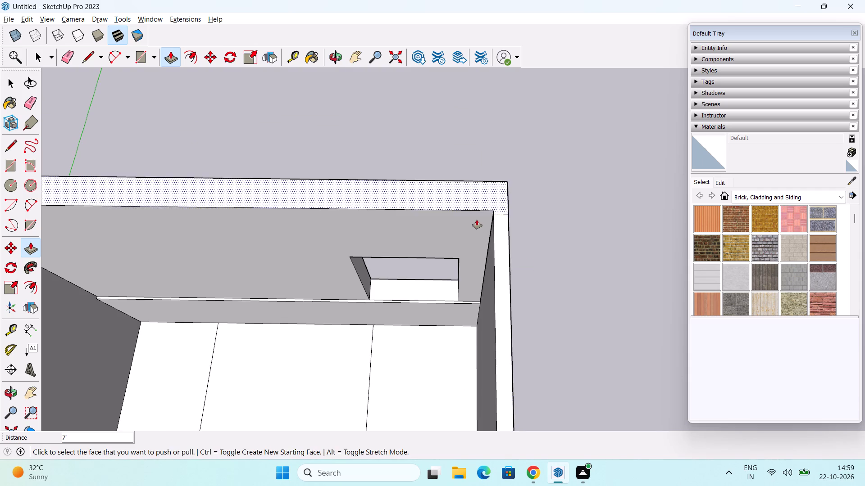
# Erase the extra vertical edge above the lower panel where the back wall meets the raised 4" side wall.
pyautogui.scroll(-2, 487, 238)
pyautogui.moveTo(492, 274); pyautogui.dragTo(499, 221, button='middle')
pyautogui.moveTo(487, 285); pyautogui.dragTo(605, 247, button='middle')
pyautogui.press('space')
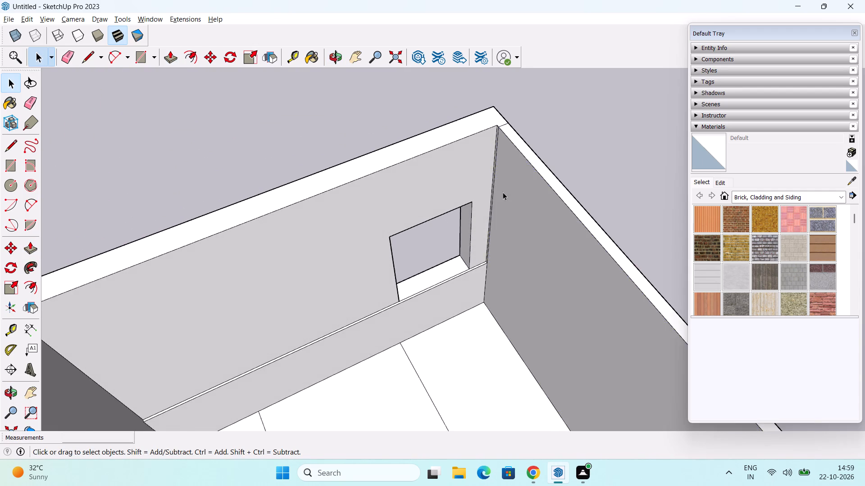
pyautogui.scroll(15, 502, 192)
pyautogui.moveTo(506, 303); pyautogui.dragTo(501, 261, button='middle')
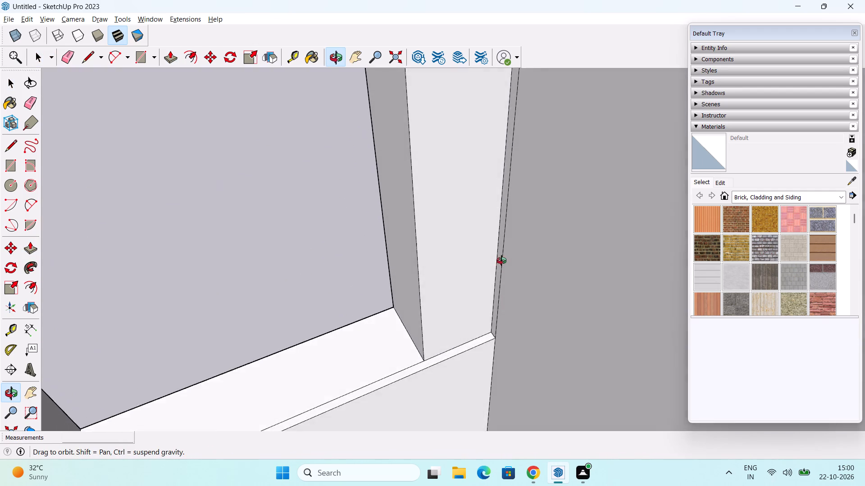
pyautogui.moveTo(501, 261); pyautogui.dragTo(535, 294, button='middle')
pyautogui.press('e')
pyautogui.click(523, 271)
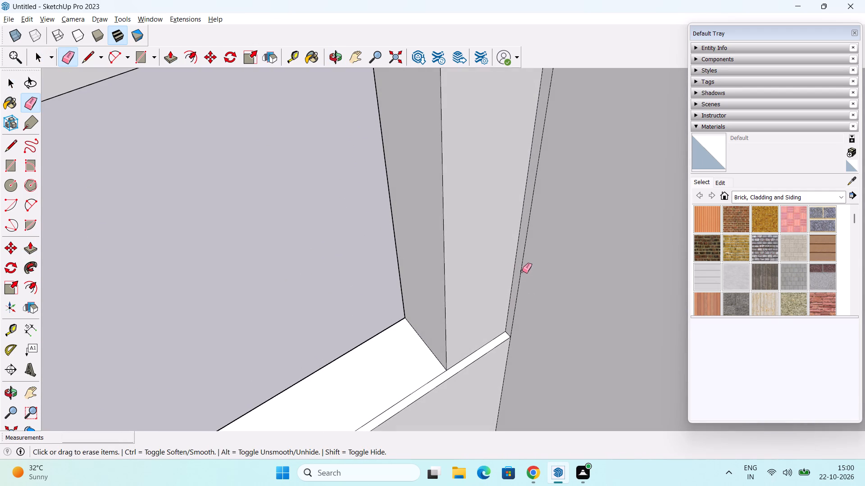
pyautogui.click(523, 271)
pyautogui.scroll(-10, 522, 270)
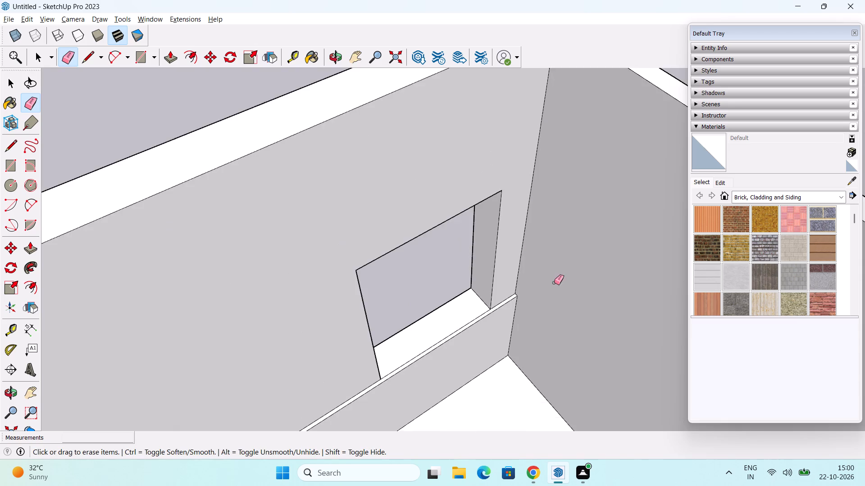
pyautogui.moveTo(554, 283); pyautogui.dragTo(393, 258, button='middle')
pyautogui.press('space')
# Inspect the enclosed room's lower panel, windows and floor rectangle from several angles.
pyautogui.scroll(-1, 404, 239)
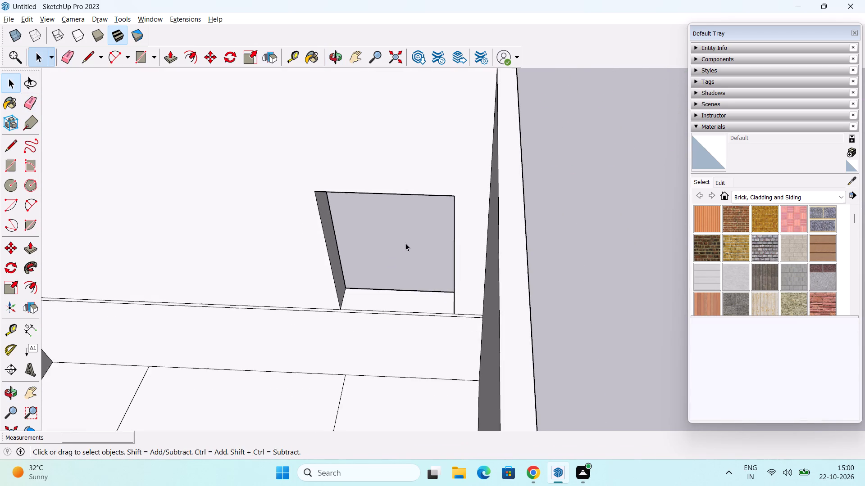
pyautogui.scroll(-3, 405, 243)
pyautogui.moveTo(416, 266); pyautogui.dragTo(454, 223, button='middle')
pyautogui.scroll(-6, 466, 211)
pyautogui.keyDown('shift'); pyautogui.moveTo(445, 277); pyautogui.dragTo(493, 205, button='middle'); pyautogui.keyUp('shift')
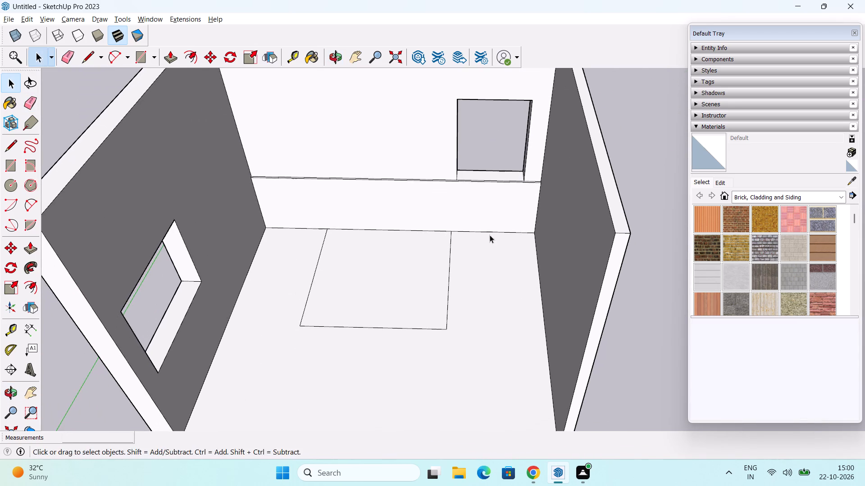
pyautogui.keyDown('shift'); pyautogui.moveTo(489, 234); pyautogui.dragTo(494, 264, button='middle'); pyautogui.keyUp('shift')
pyautogui.moveTo(472, 274); pyautogui.dragTo(495, 228, button='middle')
pyautogui.scroll(5, 334, 286)
pyautogui.moveTo(383, 328); pyautogui.dragTo(407, 289, button='middle')
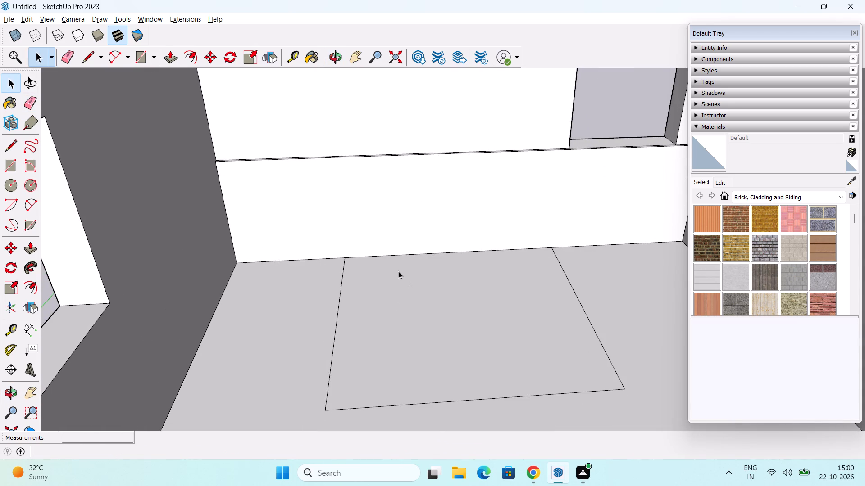
pyautogui.hotkey('alt', 'Tab')
pyautogui.hotkey('alt', 'Tab')
pyautogui.hotkey('alt', 'Tab')
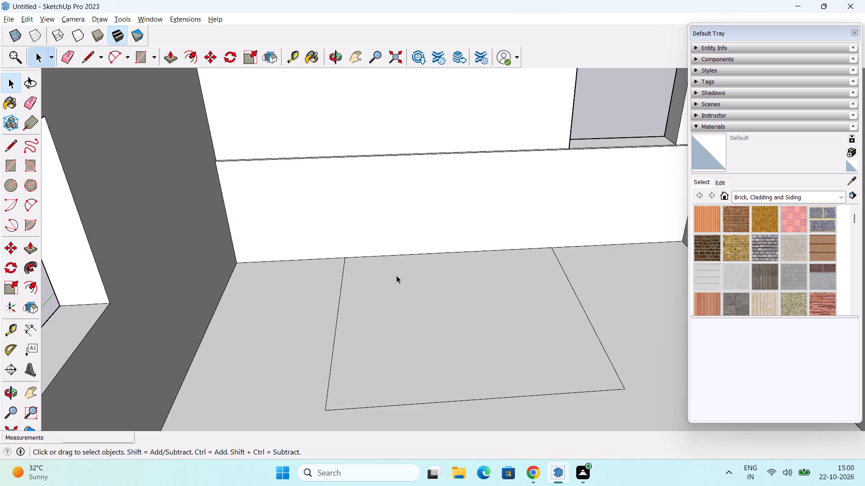
pyautogui.scroll(-1, 398, 276)
pyautogui.keyDown('shift'); pyautogui.moveTo(396, 275); pyautogui.dragTo(376, 358, button='middle'); pyautogui.keyUp('shift')
pyautogui.scroll(-1, 393, 311)
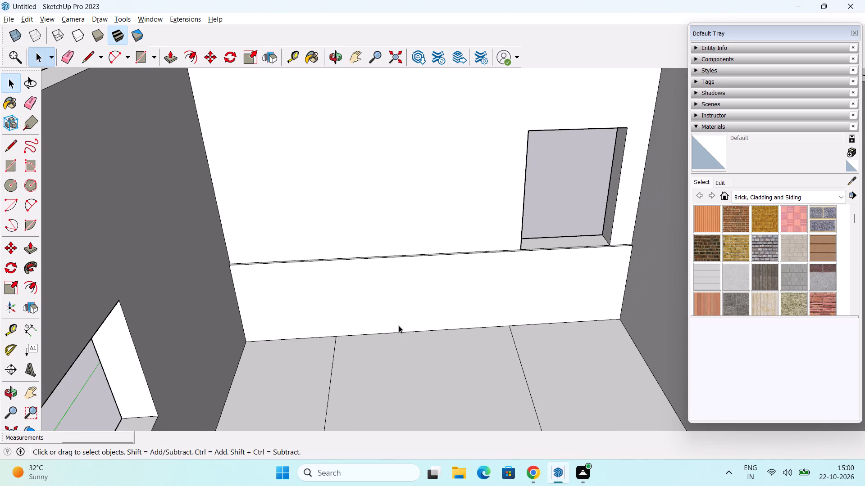
pyautogui.moveTo(400, 323); pyautogui.dragTo(422, 279, button='middle')
pyautogui.moveTo(406, 310); pyautogui.dragTo(390, 306, button='middle')
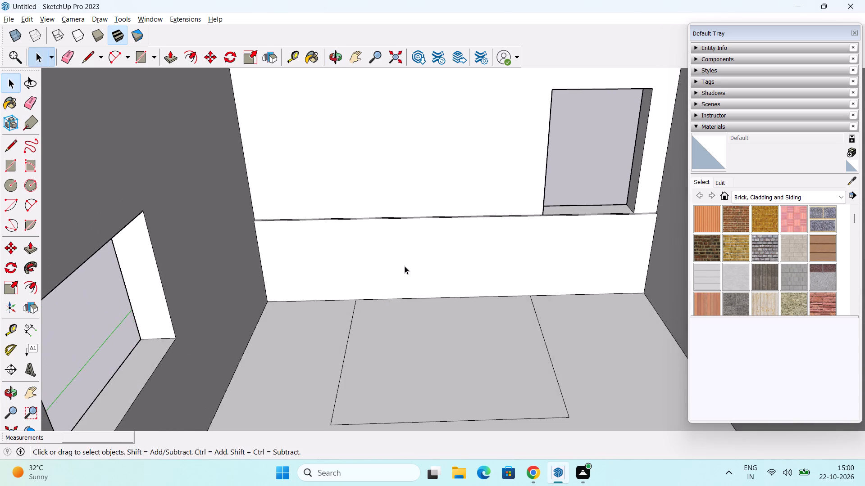
pyautogui.scroll(-1, 405, 266)
pyautogui.moveTo(405, 266); pyautogui.dragTo(414, 315, button='middle')
pyautogui.keyDown('shift'); pyautogui.moveTo(432, 326); pyautogui.dragTo(429, 270, button='middle'); pyautogui.keyUp('shift')
pyautogui.moveTo(439, 290); pyautogui.dragTo(437, 277, button='middle')
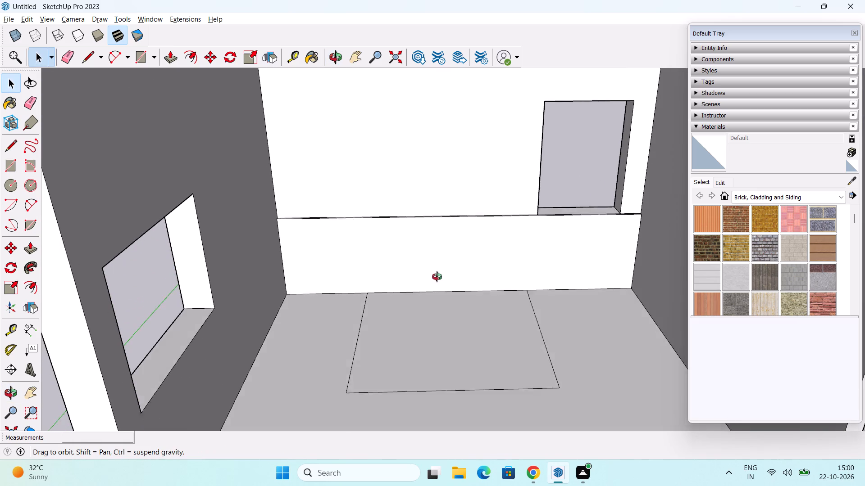
pyautogui.moveTo(437, 277); pyautogui.dragTo(460, 286, button='middle')
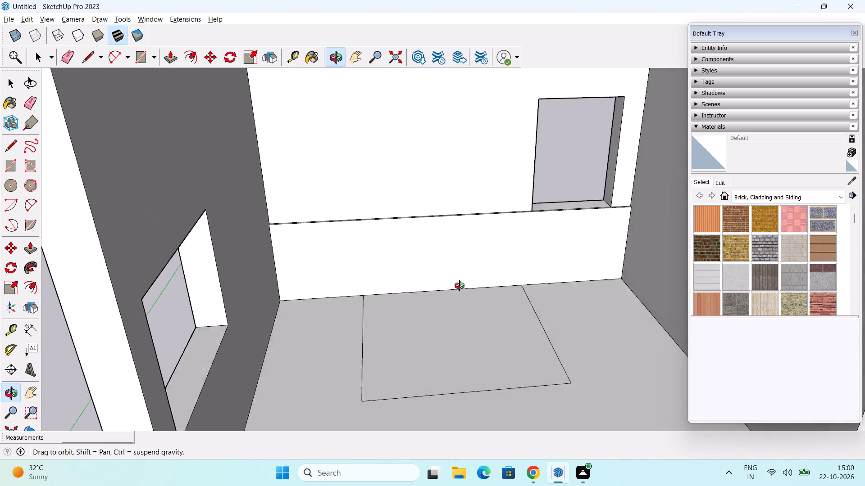
pyautogui.moveTo(460, 286); pyautogui.dragTo(470, 363, button='middle')
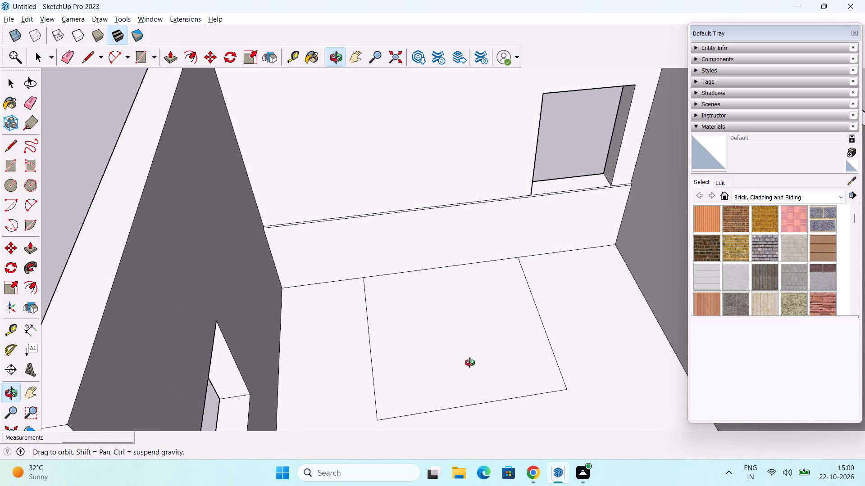
pyautogui.moveTo(470, 363); pyautogui.dragTo(470, 368, button='middle')
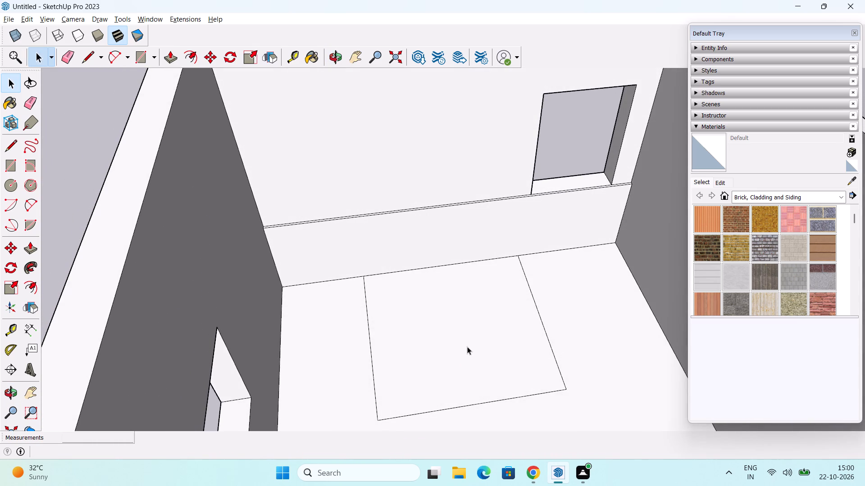
# Copy the lower panel's vertical edge, at the corner with the windowed side wall, 6" along the panel toward the floor rectangle.
pyautogui.scroll(2, 467, 346)
pyautogui.moveTo(469, 348); pyautogui.dragTo(474, 307, button='middle')
pyautogui.moveTo(431, 323); pyautogui.dragTo(428, 290, button='middle')
pyautogui.scroll(2, 383, 302)
pyautogui.moveTo(373, 303); pyautogui.dragTo(378, 347, button='middle')
pyautogui.moveTo(365, 343); pyautogui.dragTo(365, 321, button='middle')
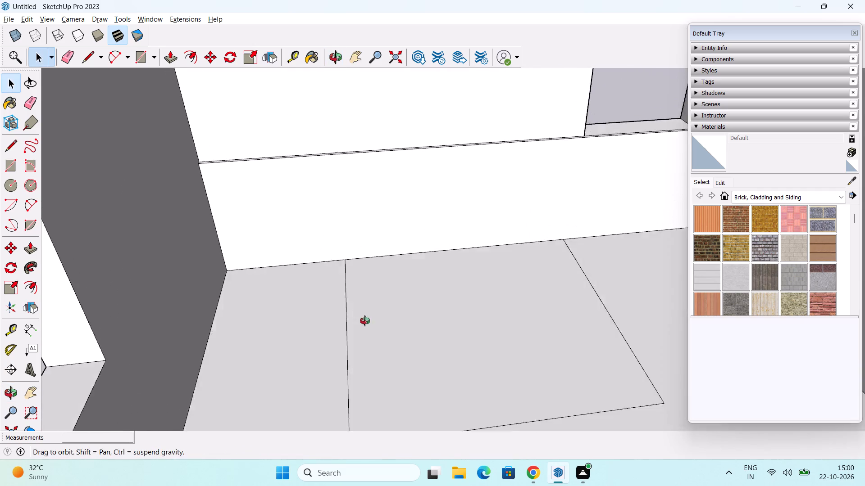
pyautogui.moveTo(365, 321); pyautogui.dragTo(361, 293, button='middle')
pyautogui.keyDown('shift'); pyautogui.moveTo(330, 280); pyautogui.dragTo(357, 314, button='middle'); pyautogui.keyUp('shift')
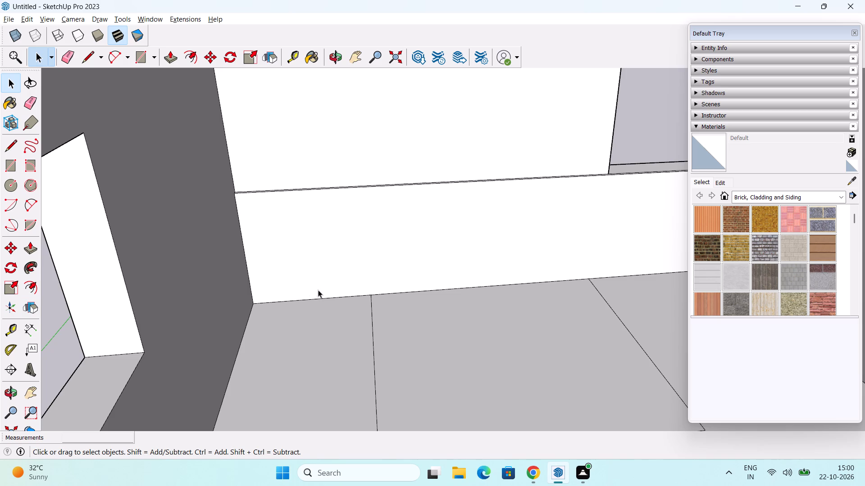
pyautogui.click(246, 256)
pyautogui.scroll(2, 264, 283)
pyautogui.press('m')
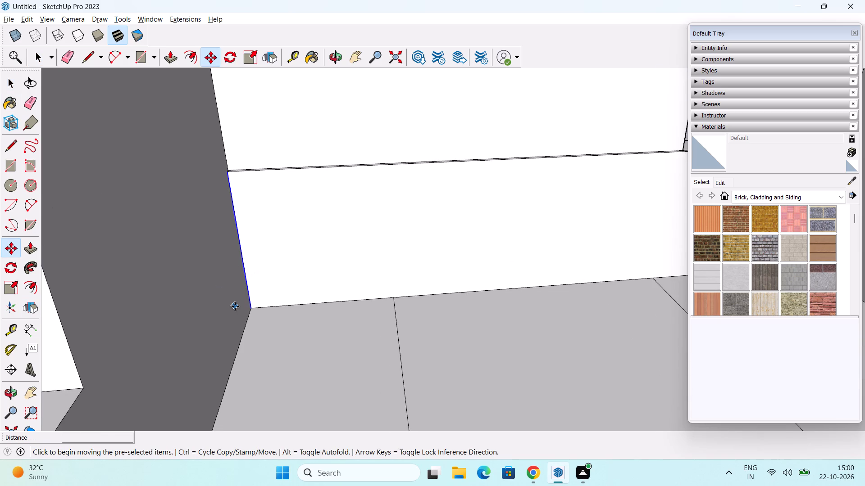
pyautogui.click(251, 310)
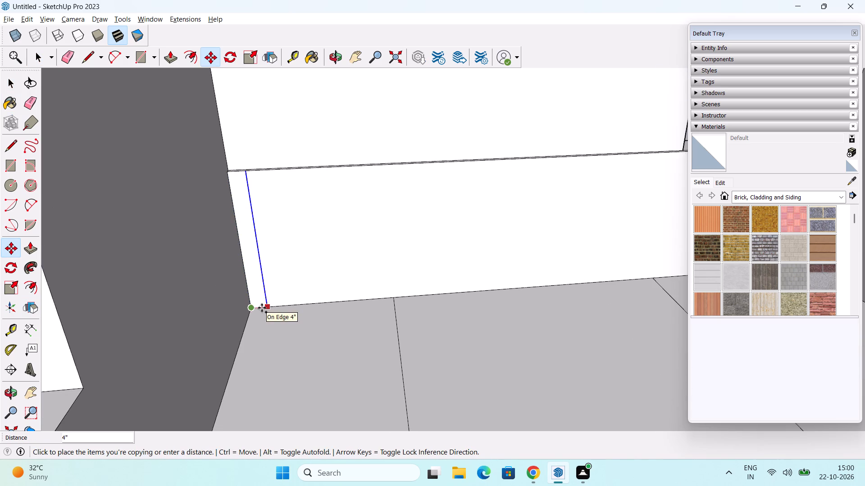
pyautogui.write('6"')
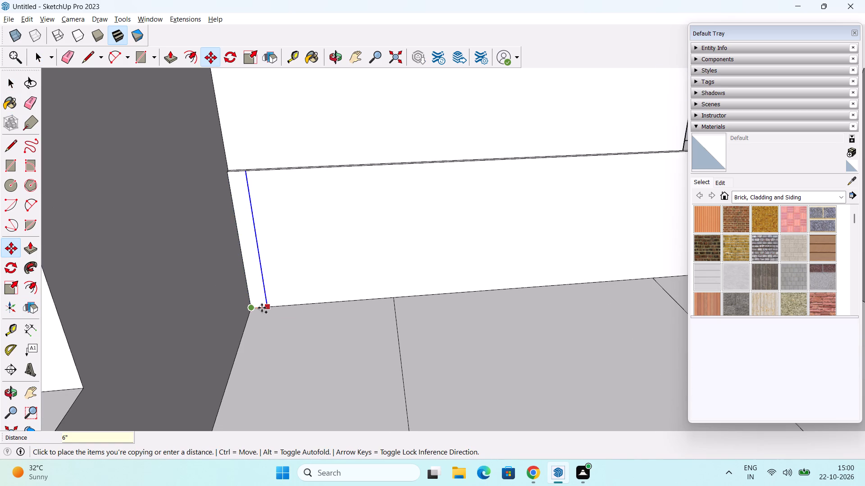
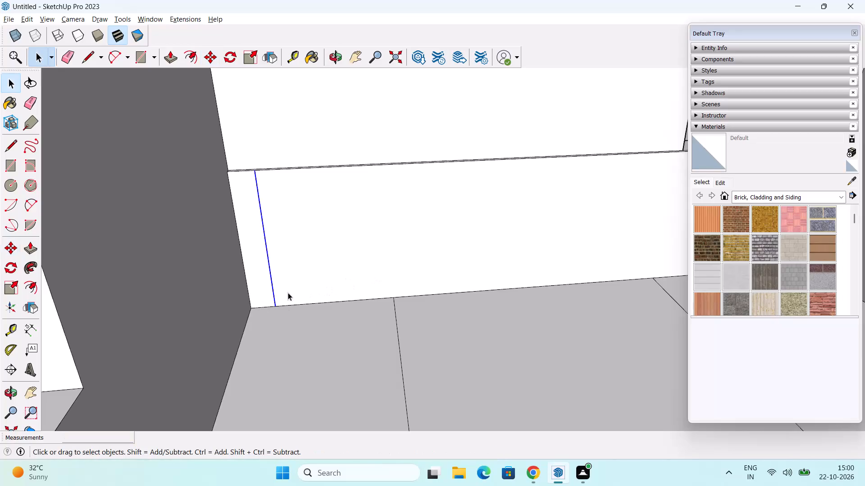
# Copy the lower panel's new vertical line 2' along the panel toward the floor rectangle.
pyautogui.press('m')
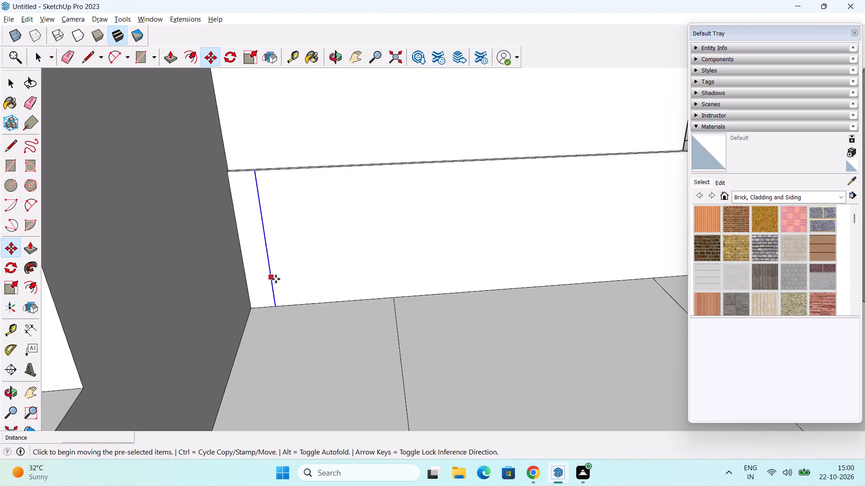
pyautogui.click(277, 308)
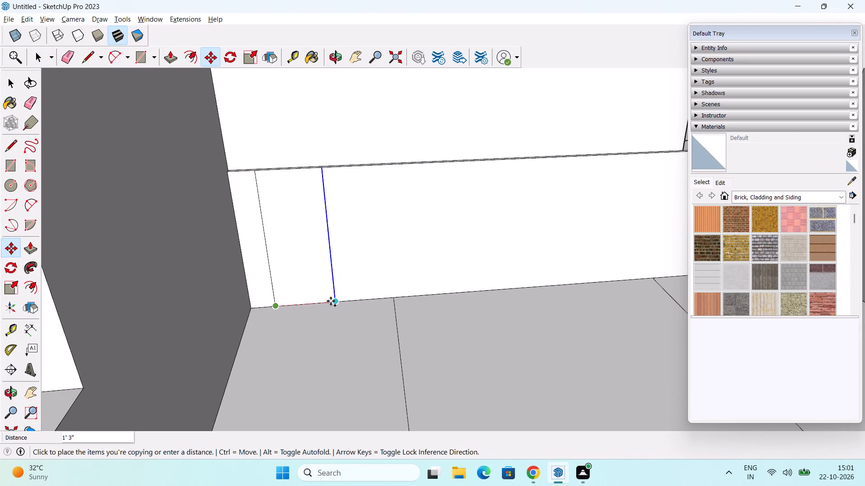
pyautogui.write("2'")
pyautogui.press('Return')
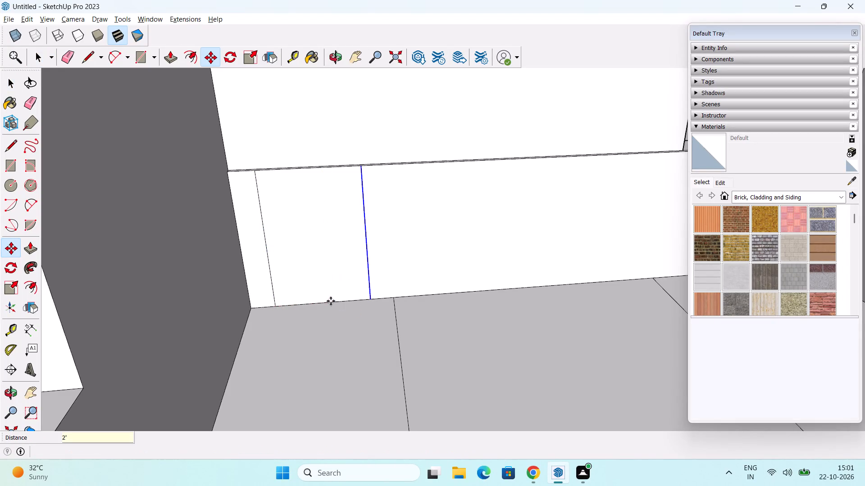
pyautogui.press('space')
# Copy the panel's bottom edge between the two vertical lines 6" up the panel.
pyautogui.click(302, 305)
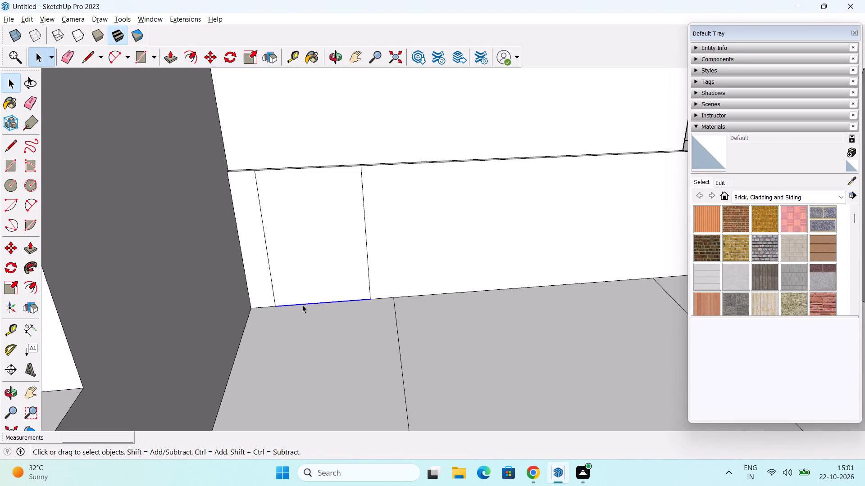
pyautogui.press('m')
pyautogui.click(275, 310)
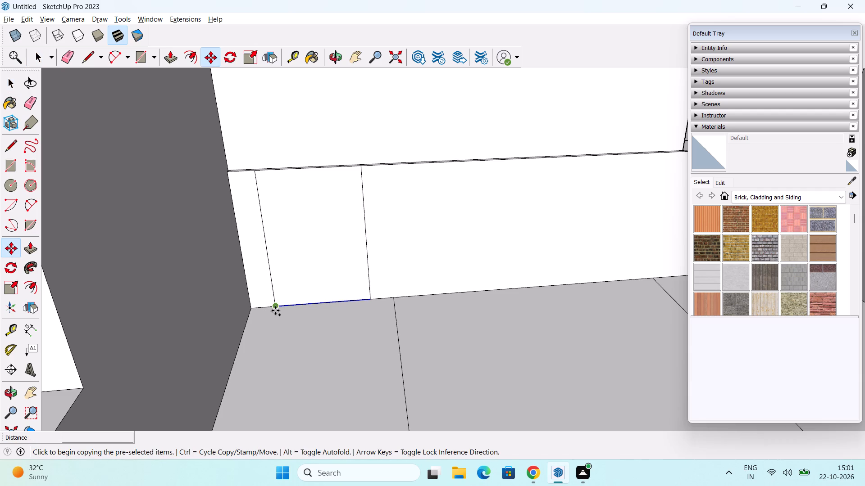
pyautogui.write('6"')
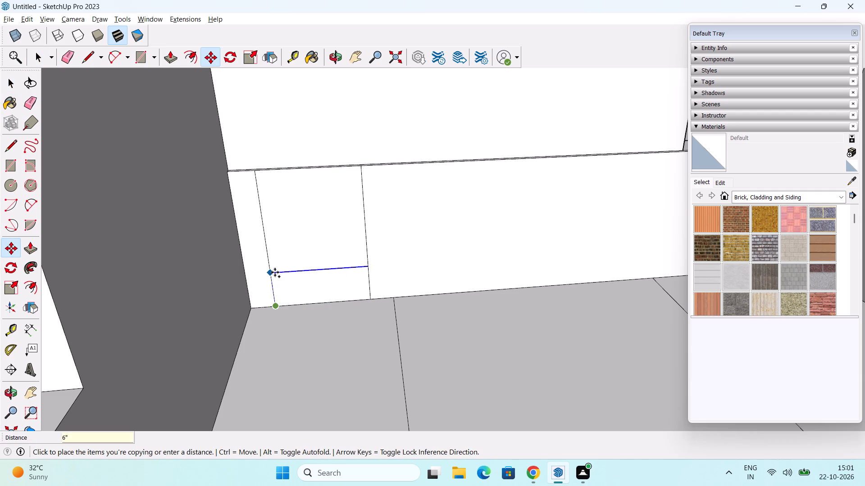
pyautogui.press('Return')
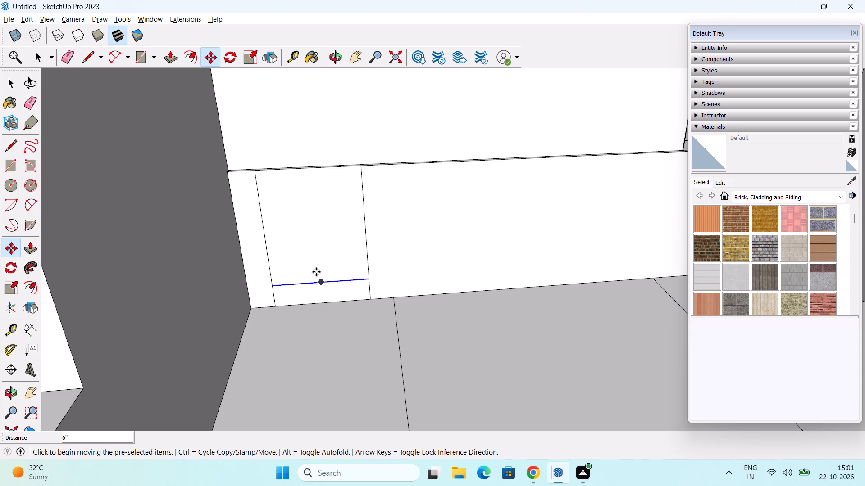
pyautogui.press('space')
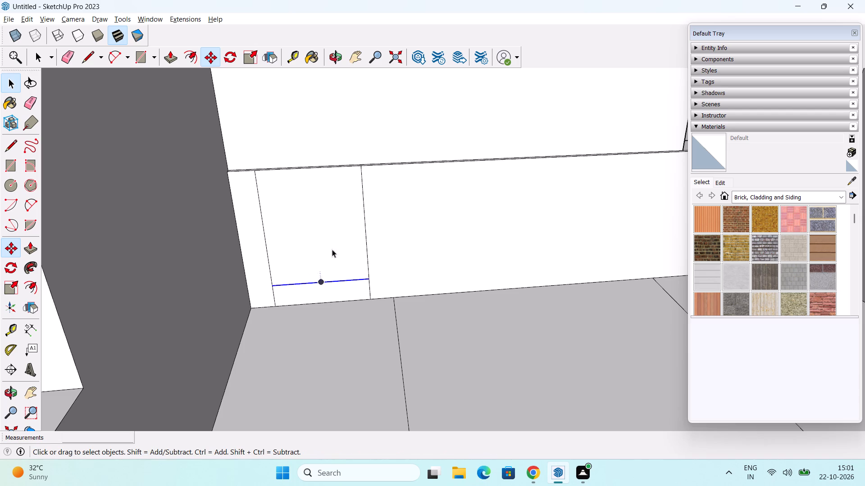
# Copy the short horizontal line between the two vertical lines 1'6" further up the lower panel.
pyautogui.scroll(-3, 480, 54)
pyautogui.scroll(-2, 407, 216)
pyautogui.moveTo(408, 215); pyautogui.dragTo(342, 222, button='middle')
pyautogui.moveTo(403, 244); pyautogui.dragTo(398, 27, button='middle')
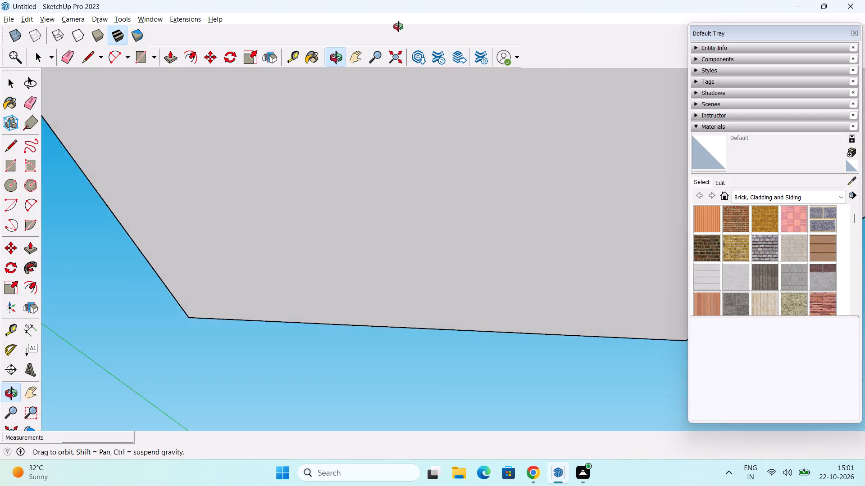
pyautogui.moveTo(398, 27); pyautogui.dragTo(425, 279, button='middle')
pyautogui.moveTo(429, 279); pyautogui.dragTo(407, 266, button='middle')
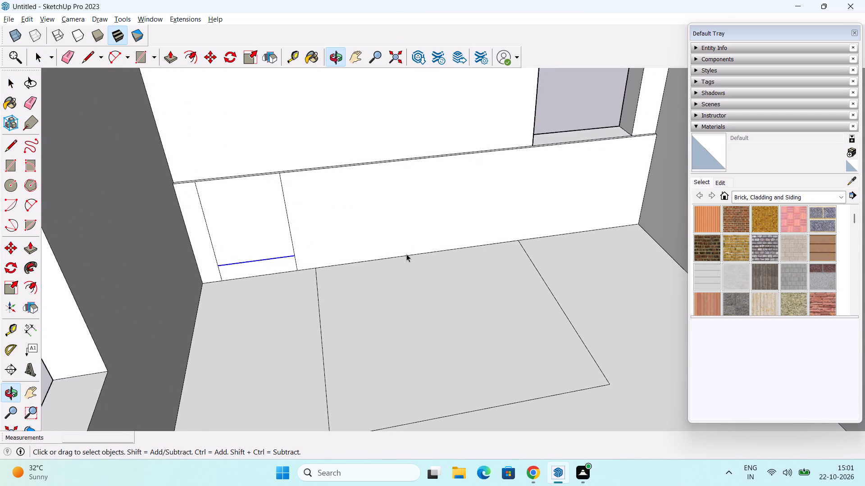
pyautogui.scroll(-1, 406, 254)
pyautogui.moveTo(406, 254); pyautogui.dragTo(391, 234, button='middle')
pyautogui.scroll(2, 337, 210)
pyautogui.scroll(1, 253, 271)
pyautogui.press('m')
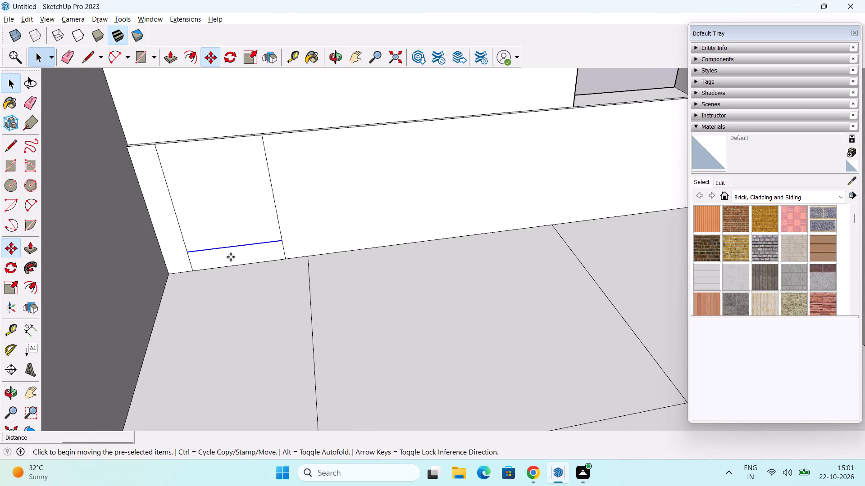
pyautogui.scroll(2, 182, 256)
pyautogui.click(186, 251)
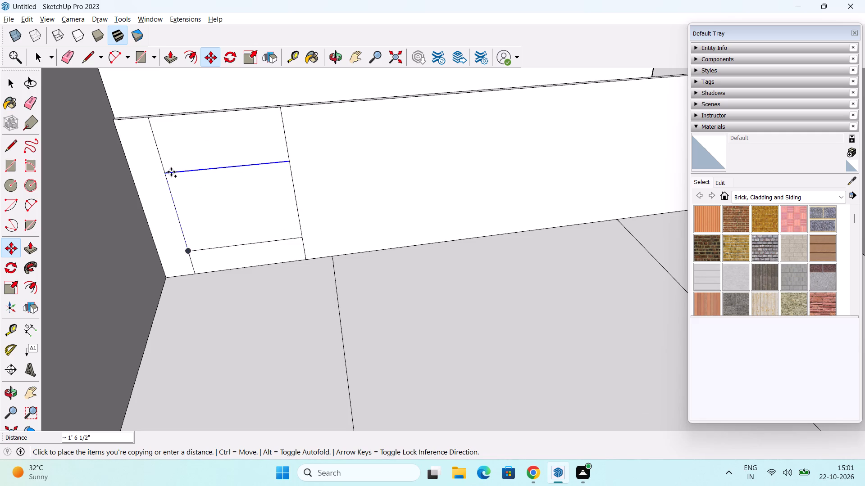
pyautogui.write('1\'6"')
pyautogui.press('Return')
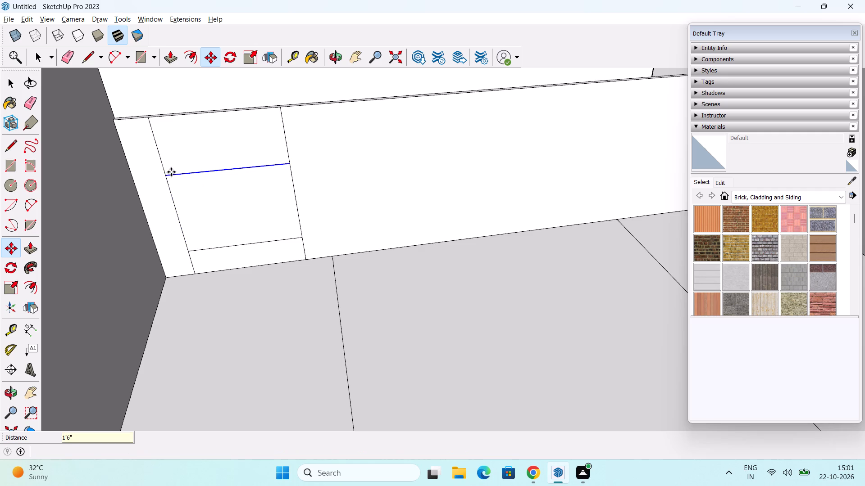
pyautogui.press('space')
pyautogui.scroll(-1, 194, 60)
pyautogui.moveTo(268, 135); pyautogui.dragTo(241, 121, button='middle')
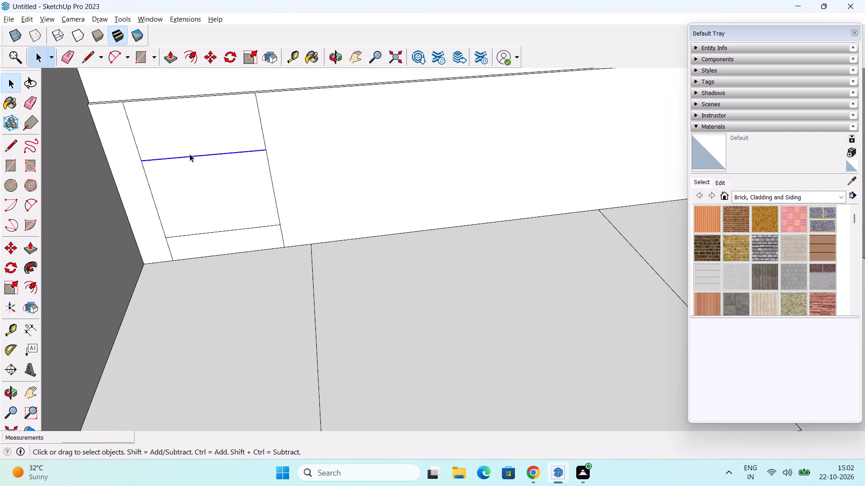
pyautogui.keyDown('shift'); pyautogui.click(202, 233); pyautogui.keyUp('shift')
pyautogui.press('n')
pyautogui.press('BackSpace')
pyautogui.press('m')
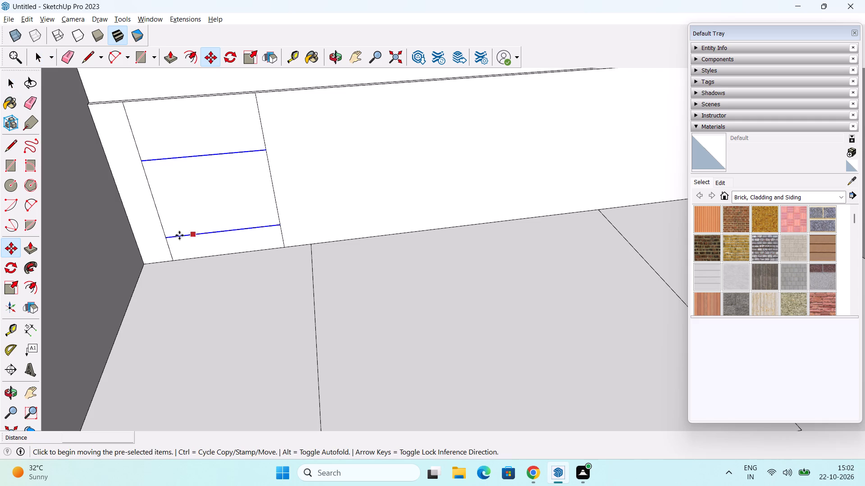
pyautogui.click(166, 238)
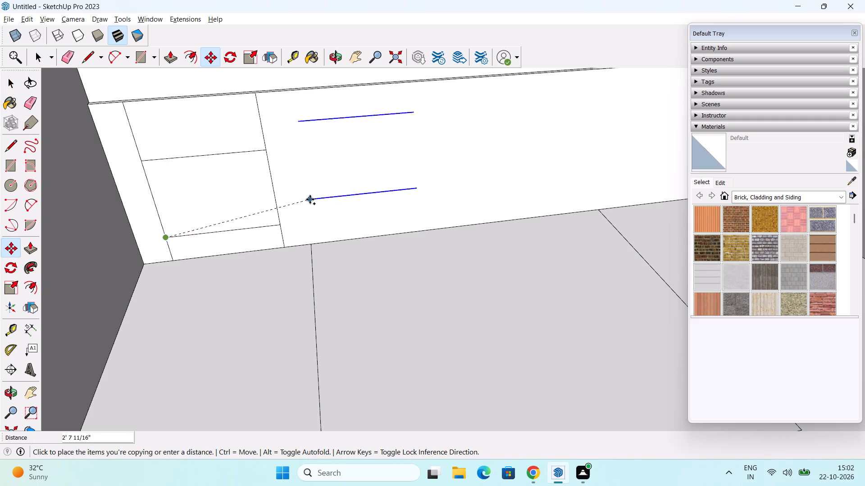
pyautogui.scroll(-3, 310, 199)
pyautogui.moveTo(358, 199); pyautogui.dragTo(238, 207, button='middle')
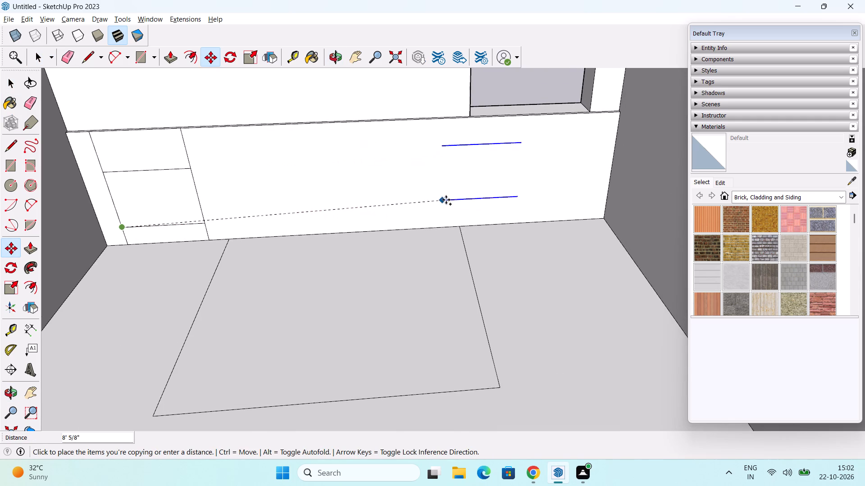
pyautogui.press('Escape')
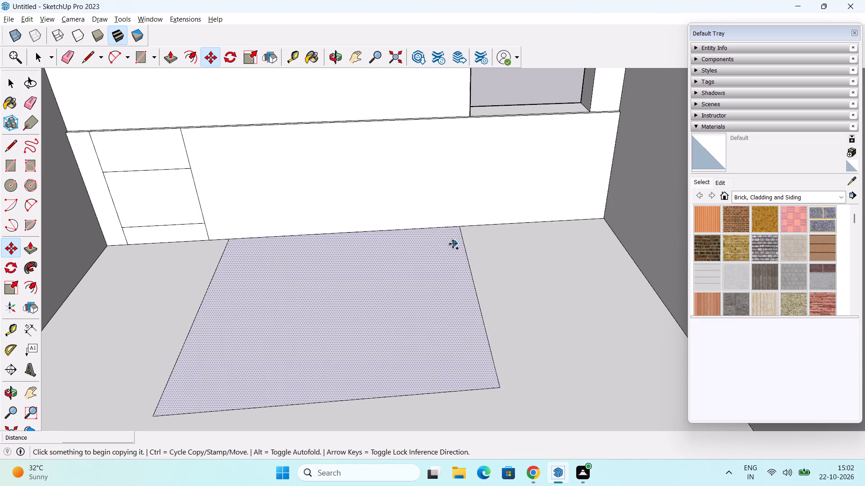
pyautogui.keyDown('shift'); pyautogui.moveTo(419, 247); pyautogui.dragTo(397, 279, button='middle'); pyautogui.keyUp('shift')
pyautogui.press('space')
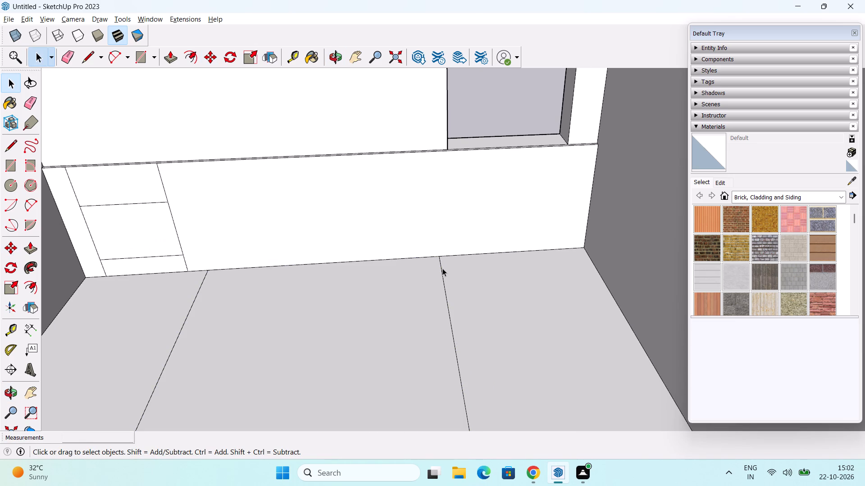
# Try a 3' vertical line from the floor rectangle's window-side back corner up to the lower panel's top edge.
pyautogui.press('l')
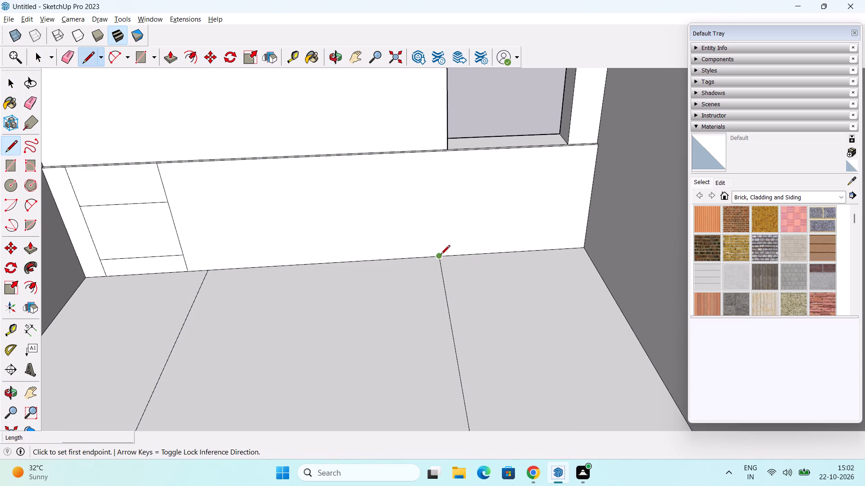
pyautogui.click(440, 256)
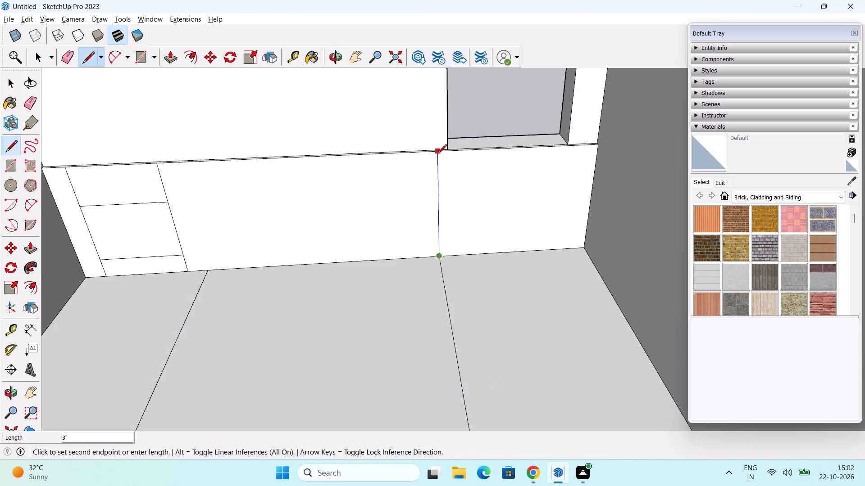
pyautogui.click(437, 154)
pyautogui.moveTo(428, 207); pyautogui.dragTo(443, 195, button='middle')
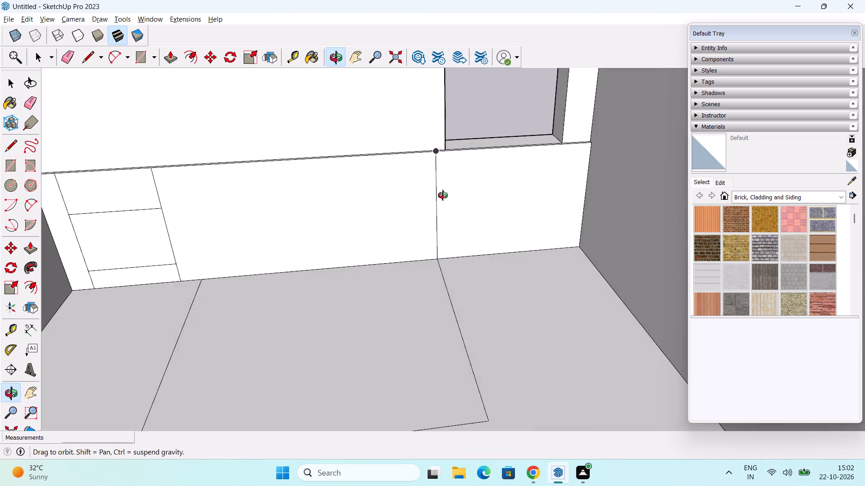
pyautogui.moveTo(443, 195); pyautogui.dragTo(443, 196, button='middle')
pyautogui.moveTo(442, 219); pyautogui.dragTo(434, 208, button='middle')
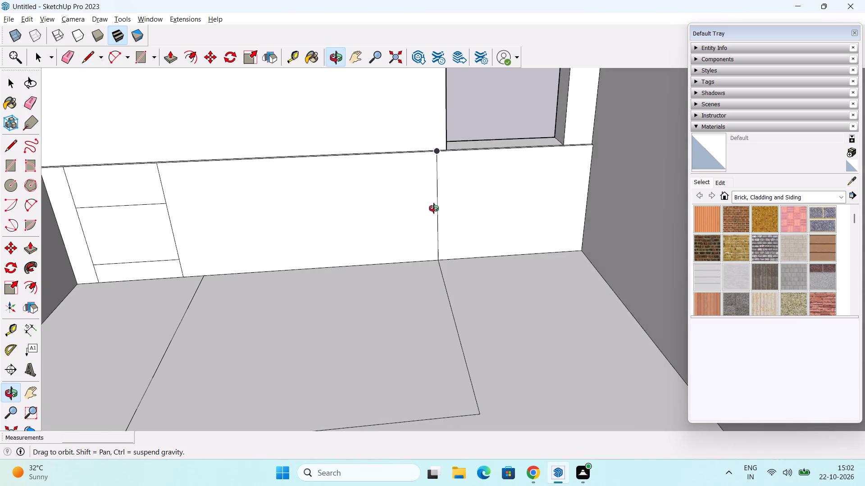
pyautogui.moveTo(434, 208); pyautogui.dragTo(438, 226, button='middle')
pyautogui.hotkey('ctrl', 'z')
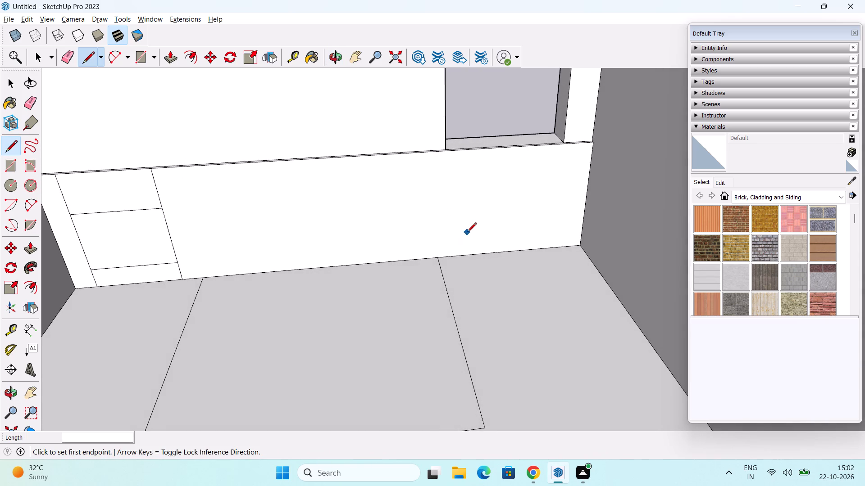
# Copy the lower panel's vertical edge at the corner nearest the back-wall window 6" along the panel toward the floor rectangle.
pyautogui.scroll(2, 471, 235)
pyautogui.press('space')
pyautogui.click(614, 189)
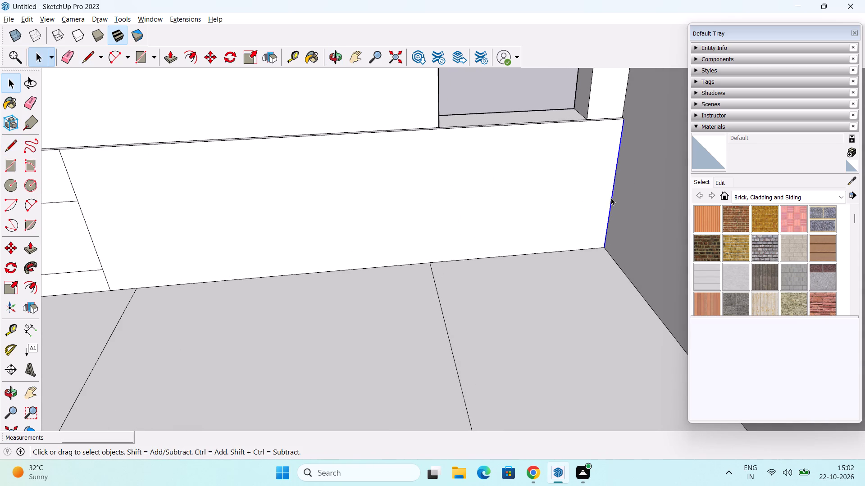
pyautogui.press('m')
pyautogui.keyDown('ctrl'); pyautogui.scroll(2, 642, 179); pyautogui.keyUp('ctrl')
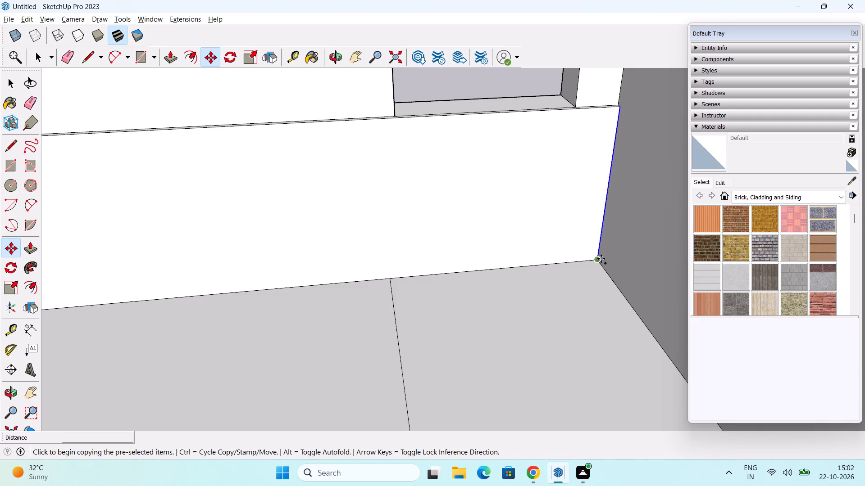
pyautogui.click(601, 259)
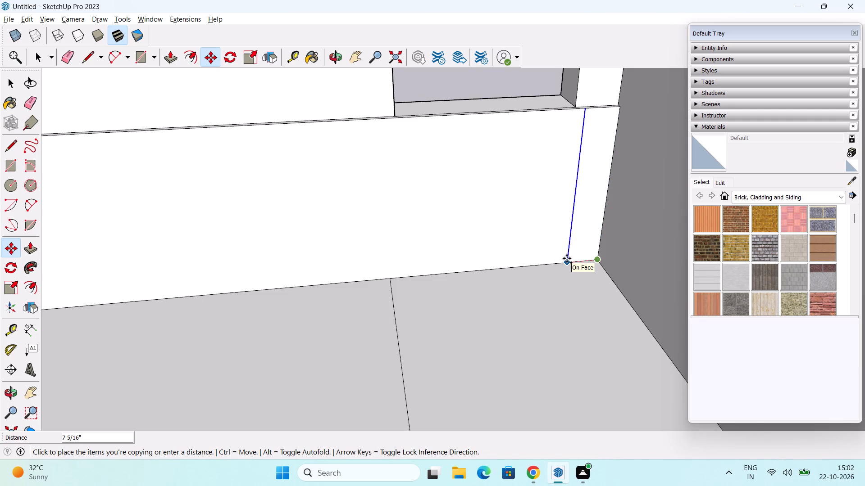
pyautogui.write('6"')
pyautogui.press('Return')
# Copy the new vertical line beneath the back-wall window 2' further along the panel toward the floor rectangle.
pyautogui.scroll(-3, 568, 233)
pyautogui.scroll(-2, 551, 272)
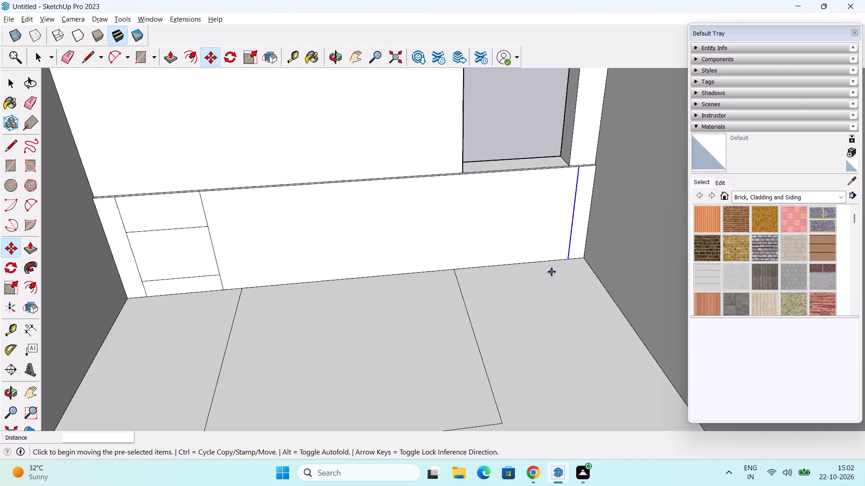
pyautogui.moveTo(535, 279); pyautogui.dragTo(526, 247, button='middle')
pyautogui.scroll(4, 569, 256)
pyautogui.press('space')
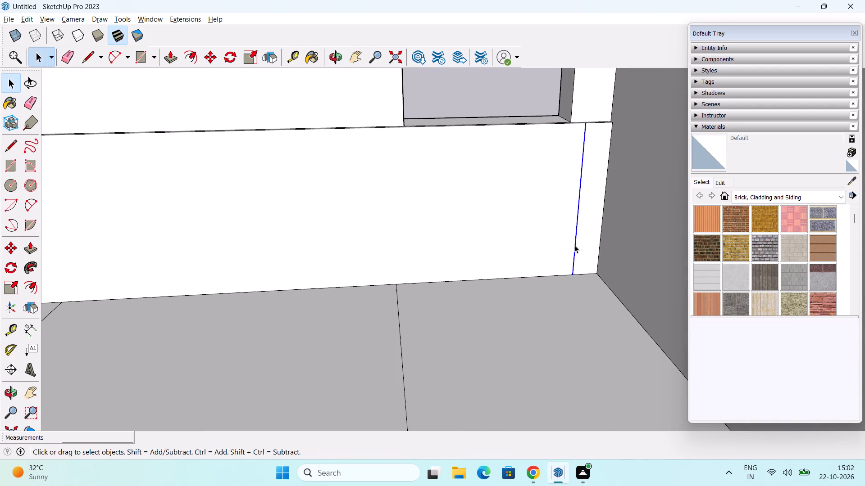
pyautogui.press('m')
pyautogui.click(569, 276)
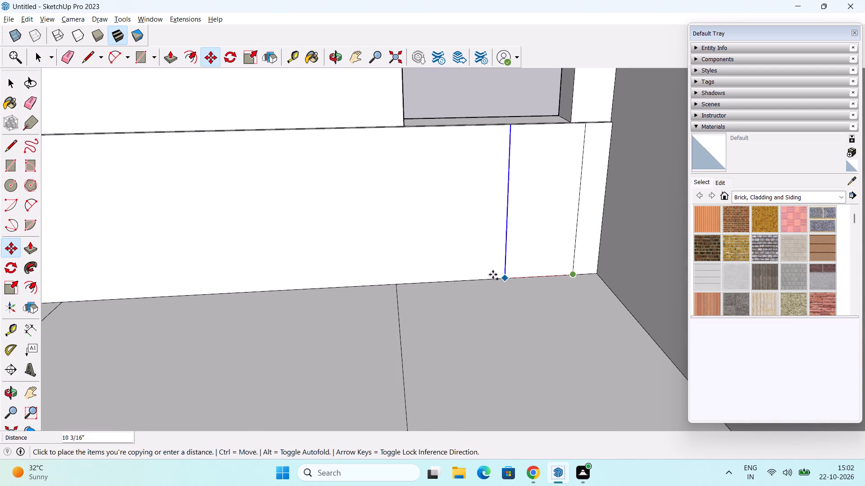
pyautogui.write("2'")
pyautogui.press('Return')
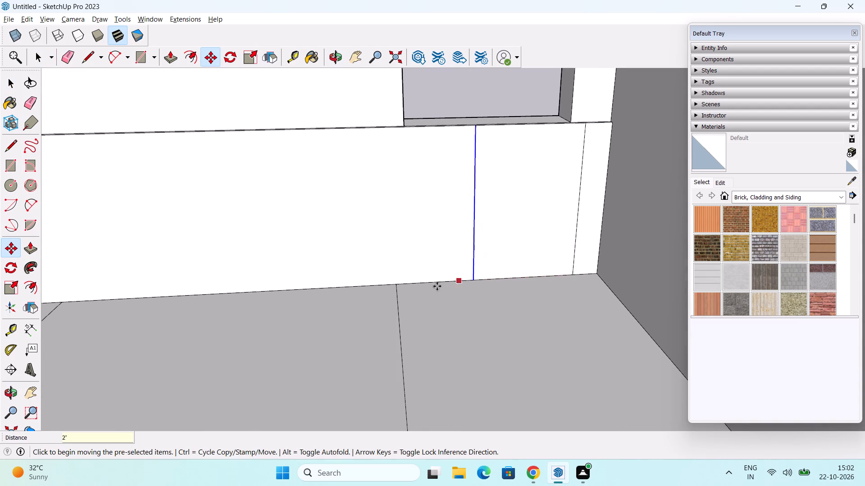
# Measure along the back wall's base from the corner farthest from the window to the floor rectangle's nearest back corner.
pyautogui.moveTo(415, 290); pyautogui.dragTo(424, 268, button='middle')
pyautogui.scroll(-6, 425, 270)
pyautogui.moveTo(401, 294); pyautogui.dragTo(435, 343, button='middle')
pyautogui.scroll(-1, 437, 328)
pyautogui.keyDown('shift'); pyautogui.moveTo(437, 326); pyautogui.dragTo(474, 276, button='middle'); pyautogui.keyUp('shift')
pyautogui.moveTo(477, 276); pyautogui.dragTo(462, 351, button='middle')
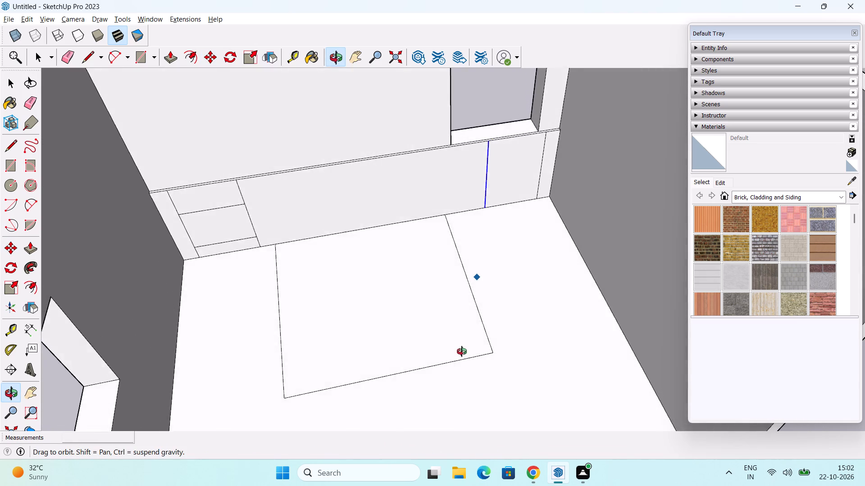
pyautogui.moveTo(462, 351); pyautogui.dragTo(469, 297, button='middle')
pyautogui.scroll(2, 11, 292)
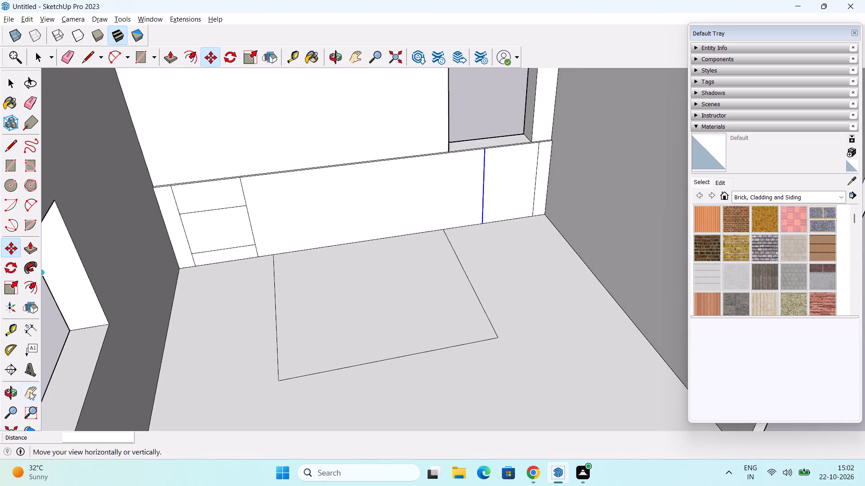
pyautogui.click(29, 333)
pyautogui.scroll(5, 170, 285)
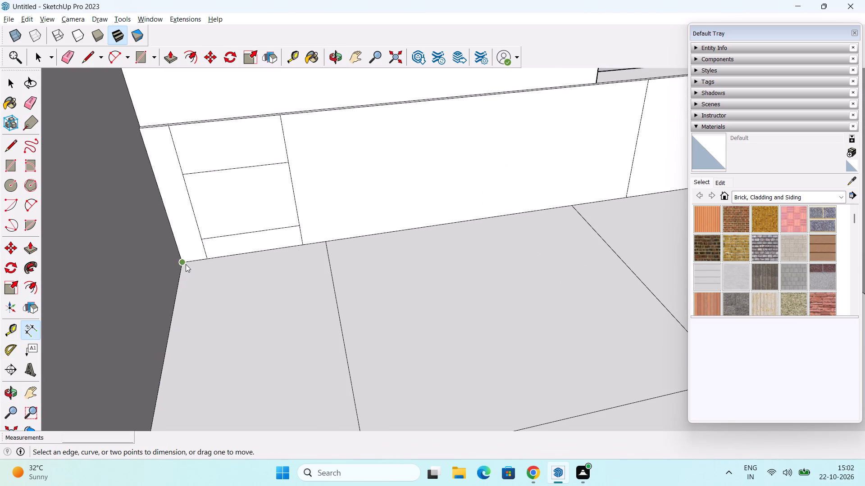
pyautogui.click(185, 261)
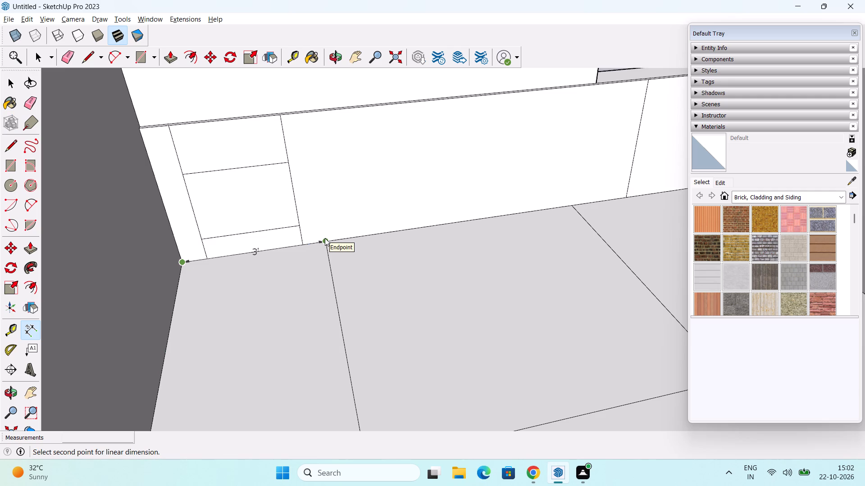
pyautogui.press('Escape')
# Measure from the floor rectangle's window-side back corner to the wall corner nearest the back-wall window.
pyautogui.scroll(-2, 334, 230)
pyautogui.moveTo(439, 235); pyautogui.dragTo(277, 284, button='middle')
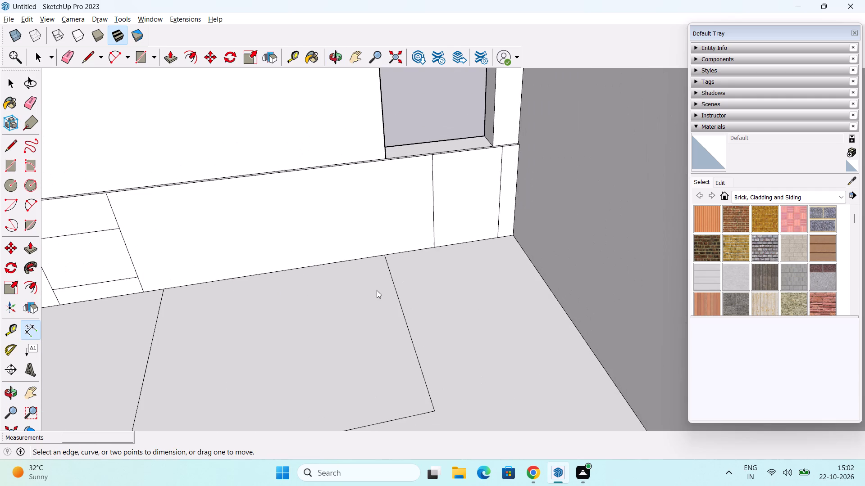
pyautogui.click(384, 255)
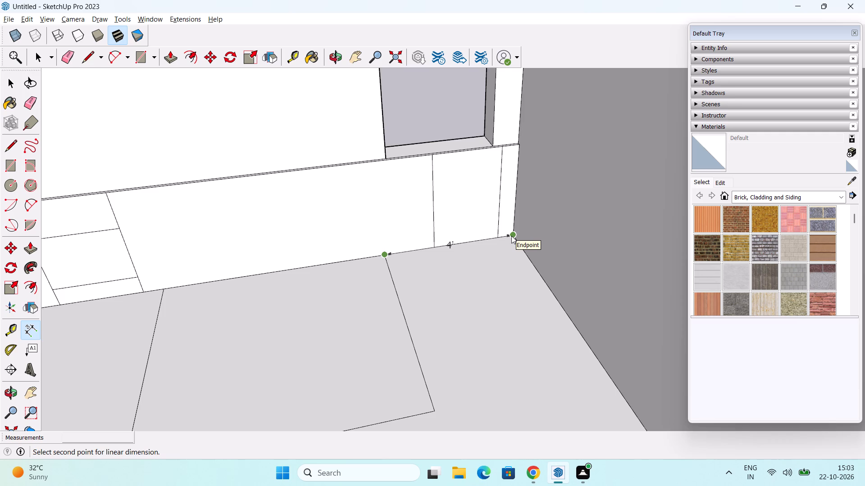
pyautogui.press('Escape')
# Draw a vertical line from the floor rectangle's window-side back corner up to the lower panel's top edge.
pyautogui.scroll(-2, 508, 236)
pyautogui.scroll(3, 469, 202)
pyautogui.scroll(-2, 469, 197)
pyautogui.scroll(3, 456, 197)
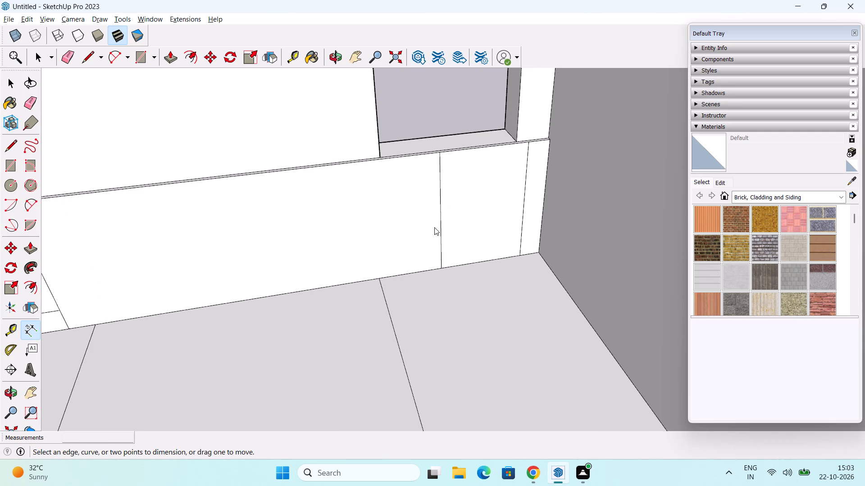
pyautogui.moveTo(433, 241); pyautogui.dragTo(438, 207, button='middle')
pyautogui.scroll(-2, 434, 234)
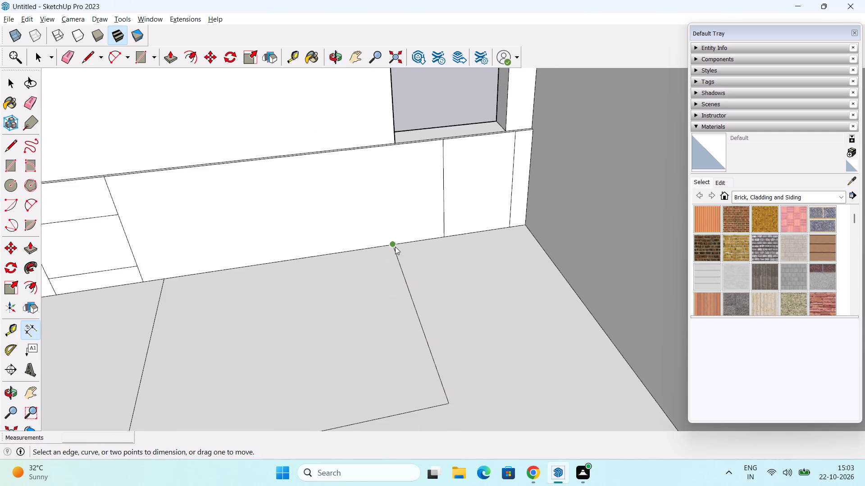
pyautogui.press('space')
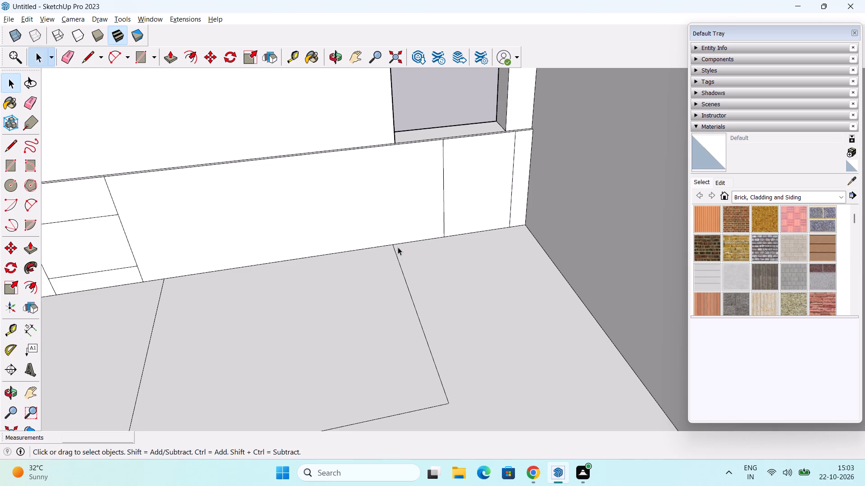
pyautogui.press('l')
pyautogui.click(394, 244)
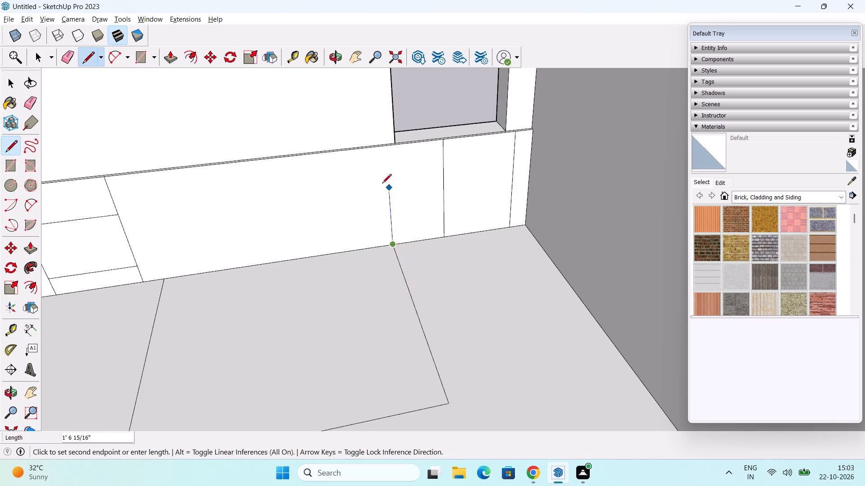
pyautogui.scroll(2, 386, 149)
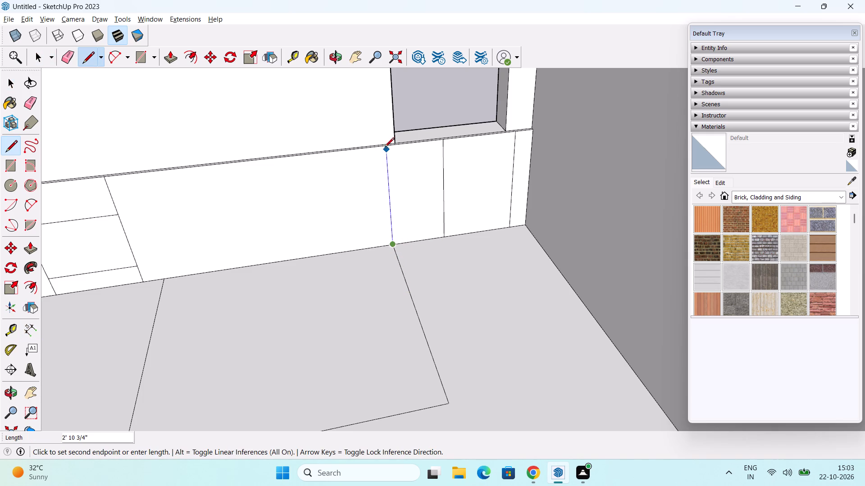
pyautogui.scroll(3, 385, 148)
pyautogui.click(388, 145)
pyautogui.press('space')
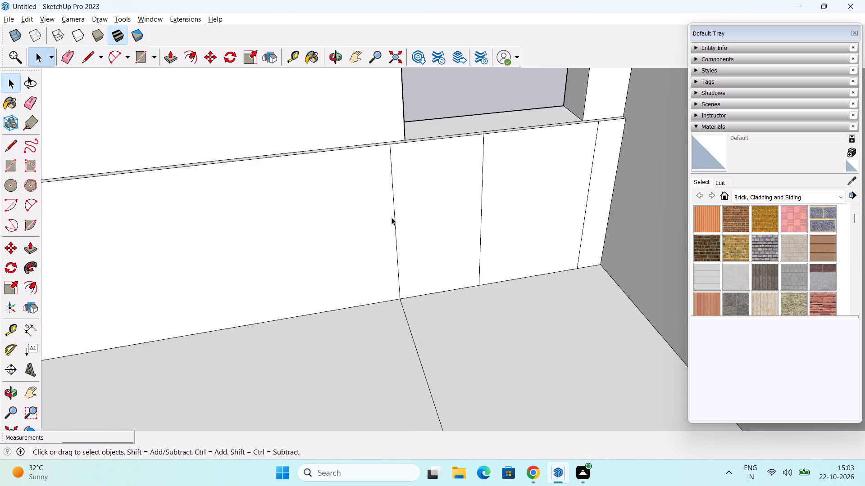
# Copy the vertical line at the floor rectangle's window-side corner 6" along the panel toward the nearest wall corner.
pyautogui.click(396, 243)
pyautogui.press('m')
pyautogui.click(400, 297)
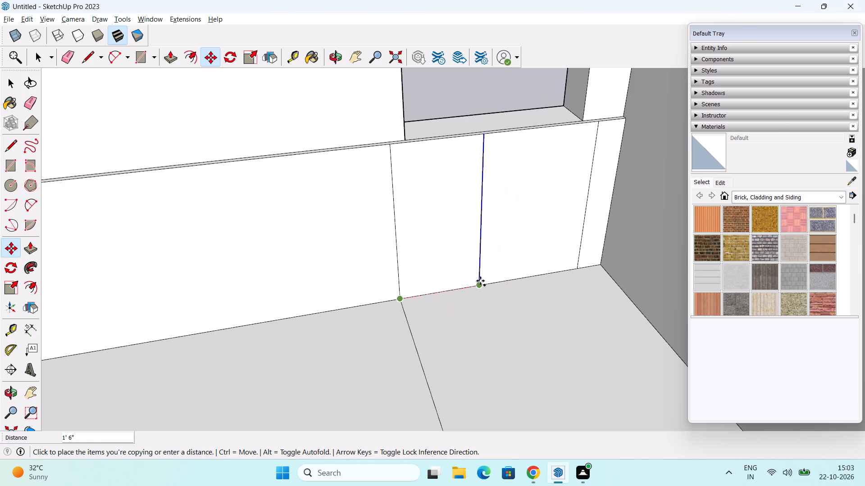
pyautogui.write('6"')
pyautogui.press('Return')
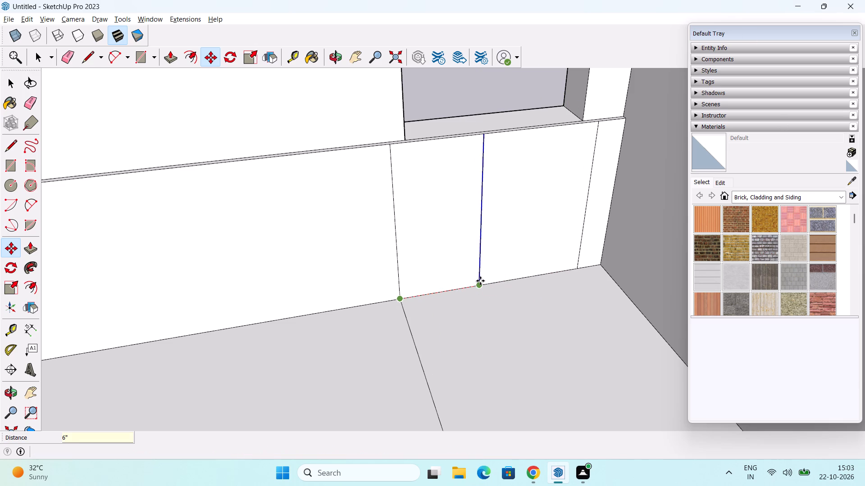
pyautogui.press('space')
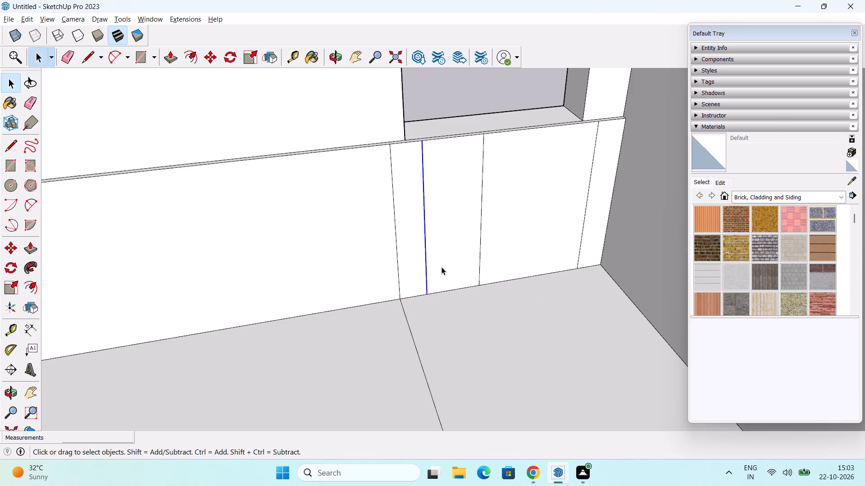
# Copy the new vertical line 2' further along the lower panel toward the wall corner nearest the window.
pyautogui.press('m')
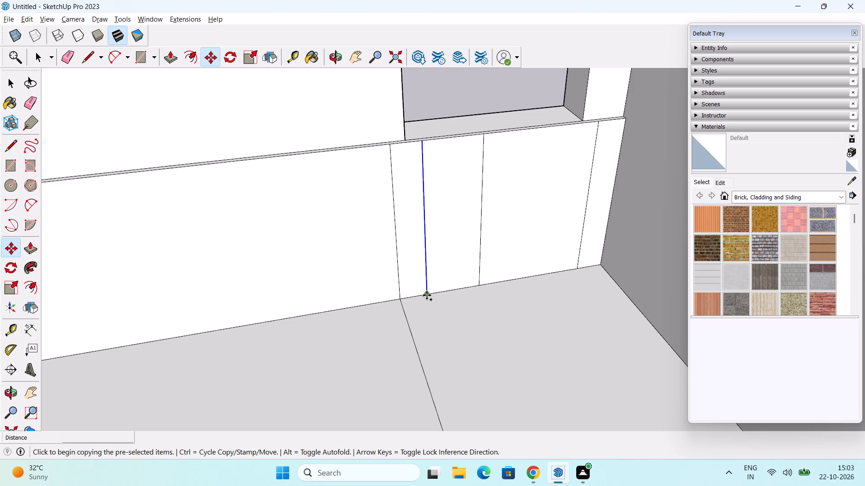
pyautogui.click(426, 295)
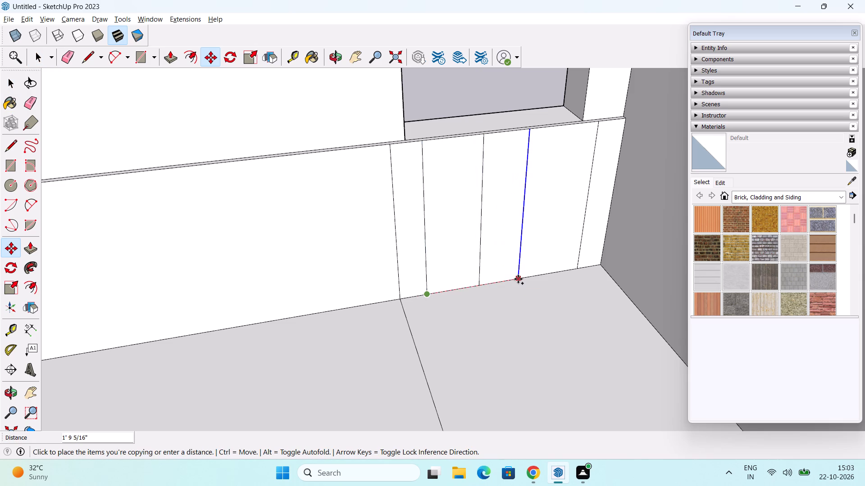
pyautogui.press('2')
pyautogui.press("'")
pyautogui.press('Return')
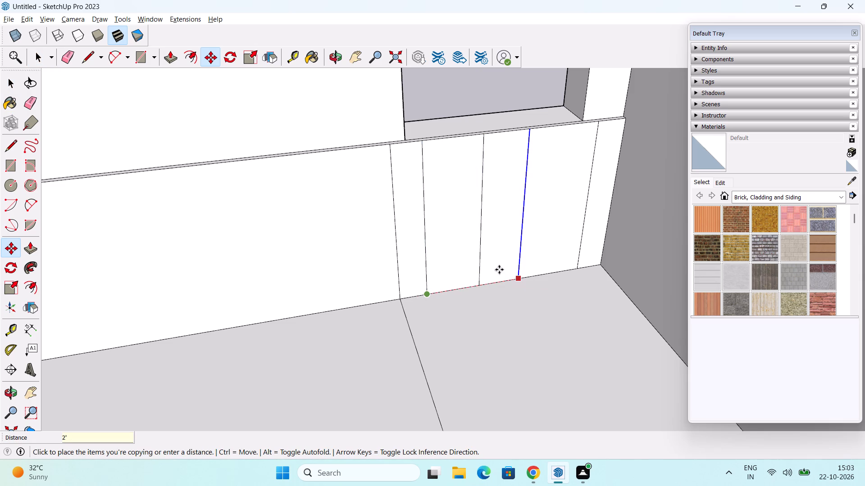
pyautogui.press('space')
# Delete the two earlier vertical lines beneath the back-wall window, which were set out from the wall corner.
pyautogui.click(482, 237)
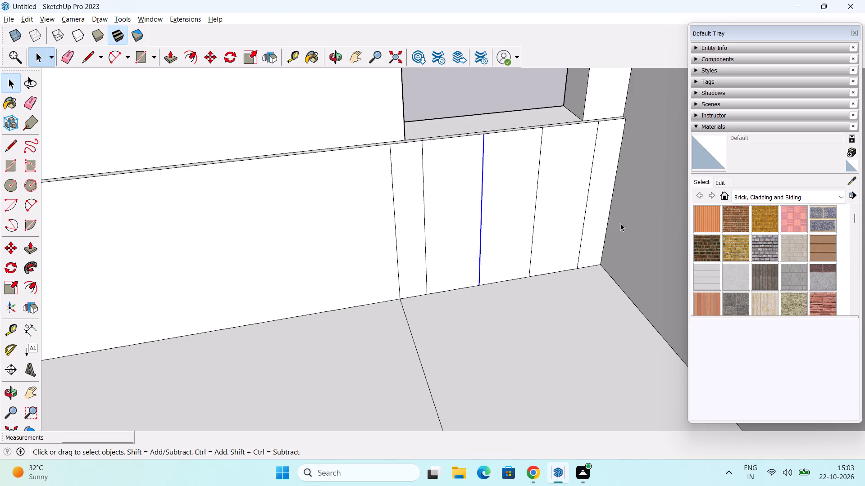
pyautogui.press('Delete')
pyautogui.click(585, 216)
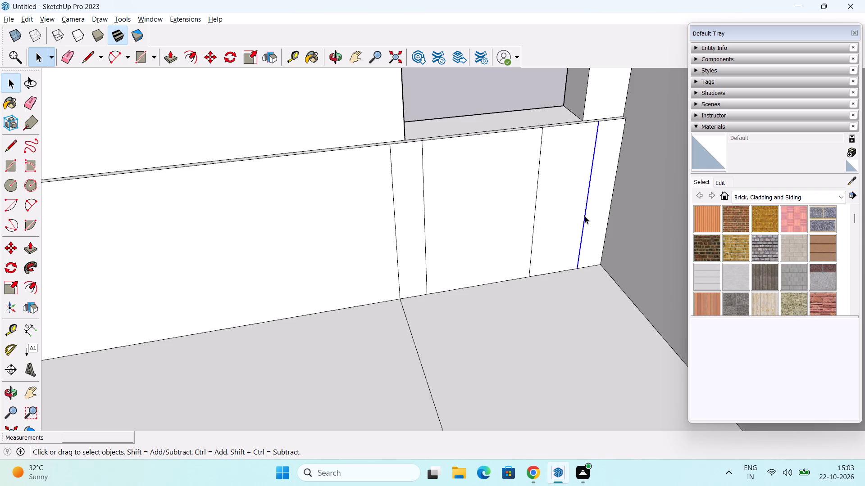
pyautogui.press('Delete')
# Copy the bottom edge of the 2' wide section beneath the window 6" up the panel.
pyautogui.scroll(-4, 574, 240)
pyautogui.keyDown('shift'); pyautogui.moveTo(577, 254); pyautogui.dragTo(548, 227, button='middle'); pyautogui.keyUp('shift')
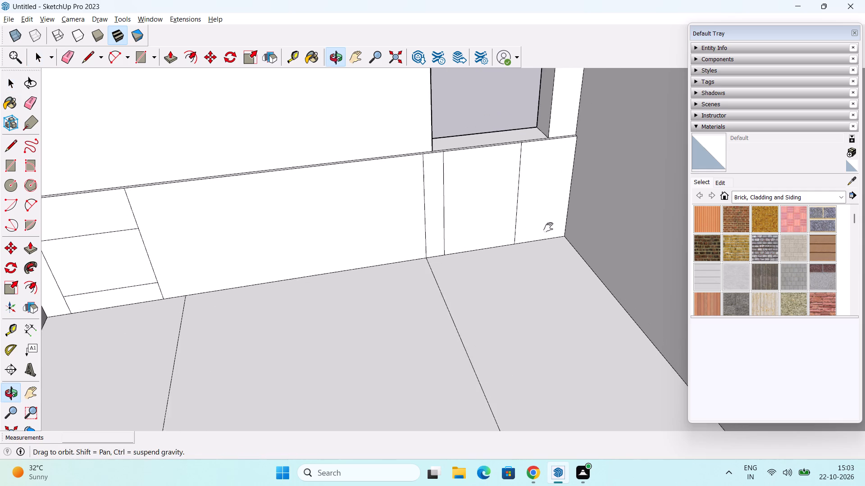
pyautogui.keyDown('shift'); pyautogui.moveTo(548, 227); pyautogui.dragTo(548, 227, button='middle'); pyautogui.keyUp('shift')
pyautogui.middleClick(507, 226)
pyautogui.click(486, 244)
pyautogui.scroll(2, 486, 244)
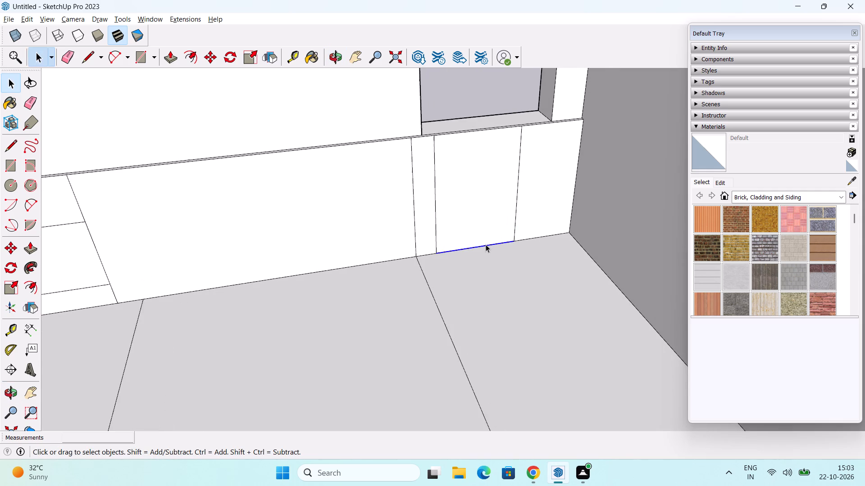
pyautogui.press('m')
pyautogui.click(433, 256)
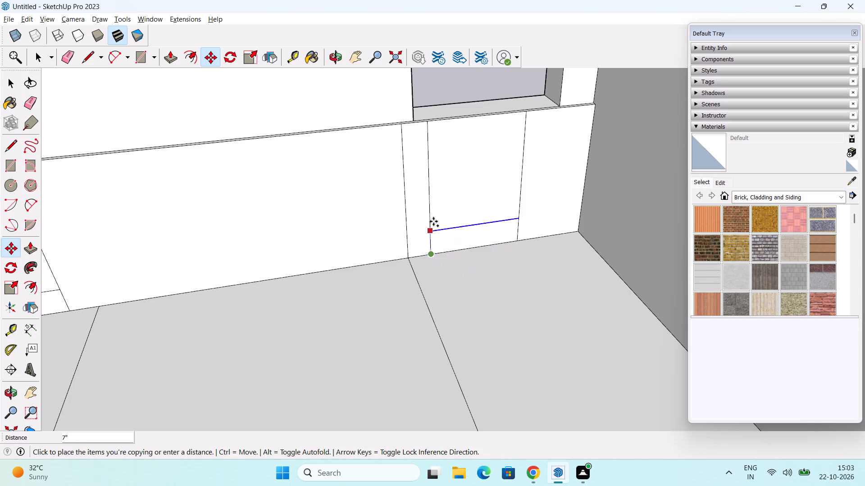
pyautogui.scroll(-2, 445, 205)
pyautogui.keyDown('shift'); pyautogui.moveTo(446, 207); pyautogui.dragTo(527, 228, button='middle'); pyautogui.keyUp('shift')
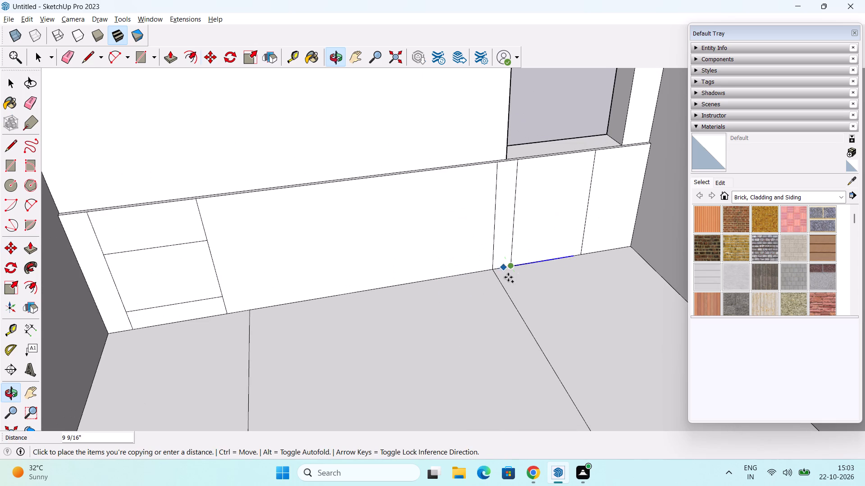
pyautogui.scroll(2, 512, 234)
pyautogui.moveTo(519, 240); pyautogui.dragTo(510, 217, button='middle')
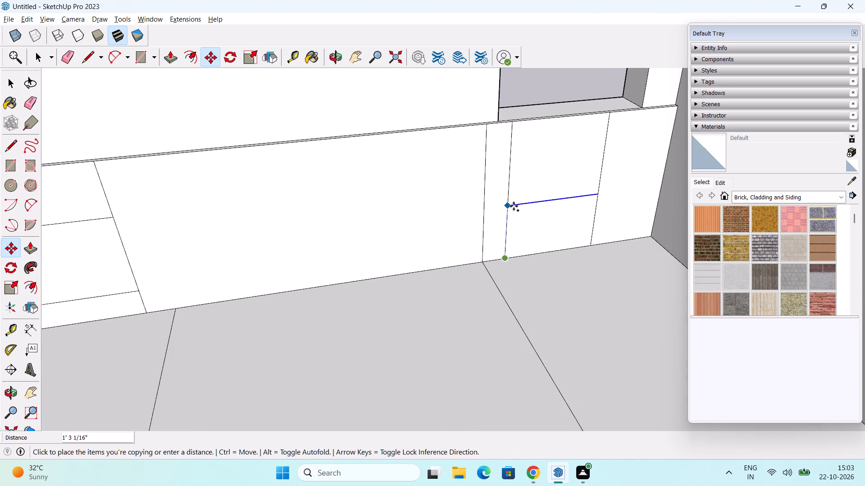
pyautogui.press('6')
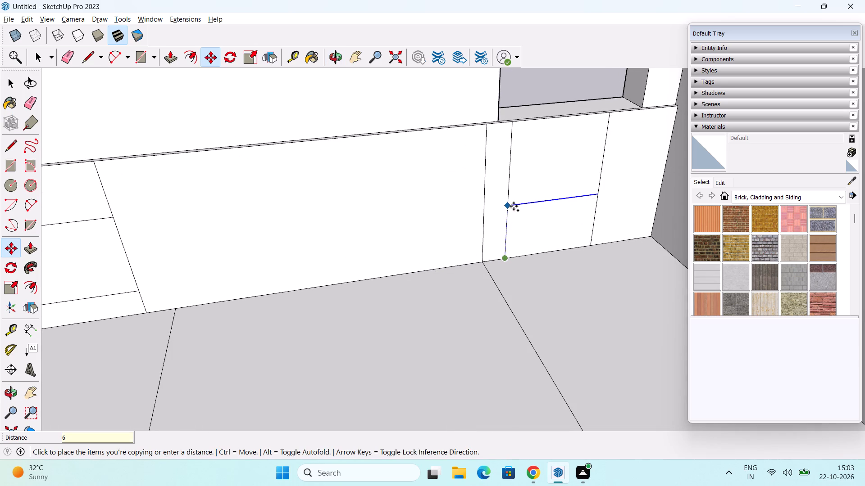
pyautogui.hotkey('shift', '"')
pyautogui.press('Return')
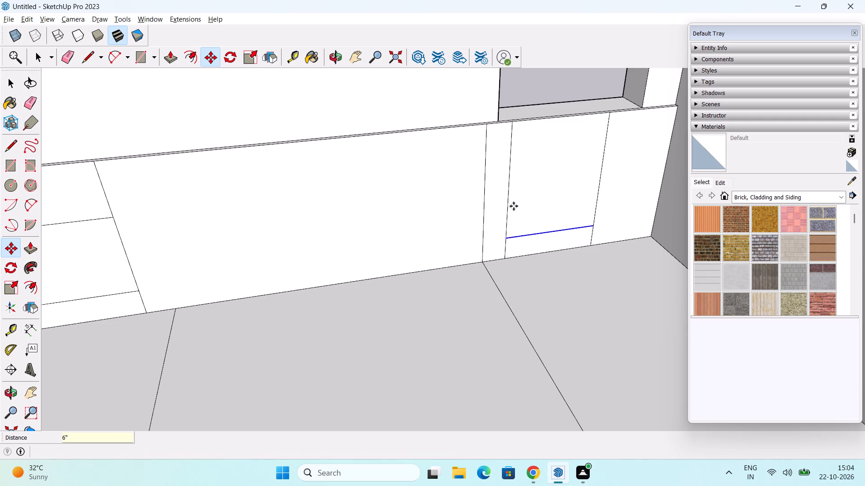
# Copy the new horizontal line beneath the window 1'6" further up between the two vertical lines.
pyautogui.click(507, 237)
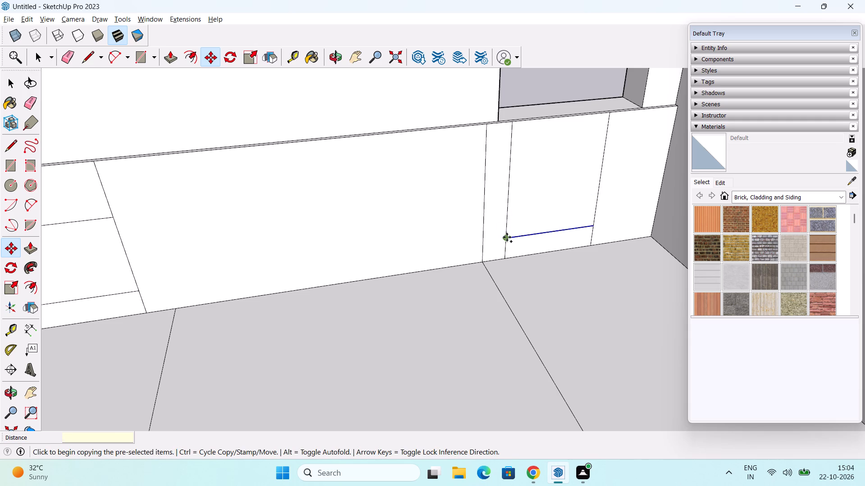
pyautogui.write("2'")
pyautogui.press('Return')
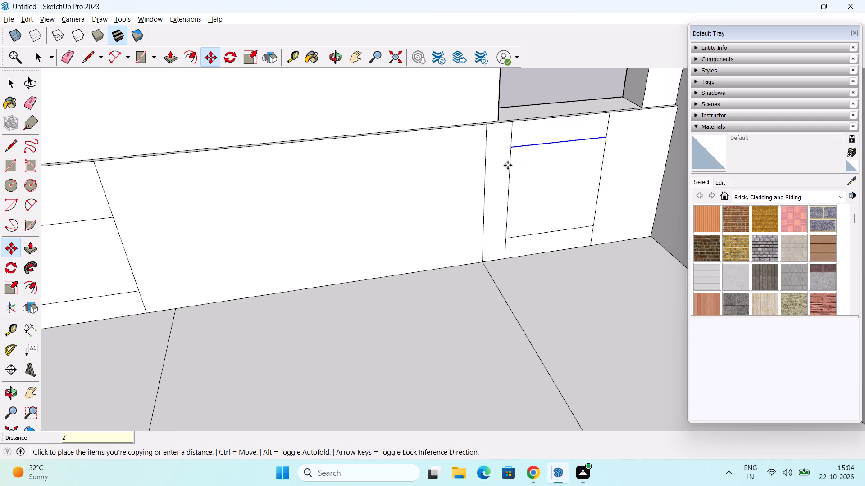
pyautogui.scroll(-2, 508, 175)
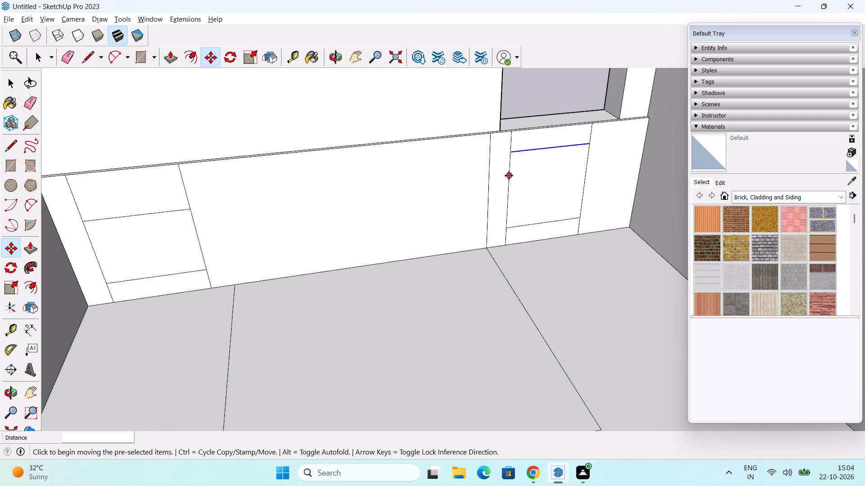
pyautogui.write('1\'6"')
pyautogui.press('Return')
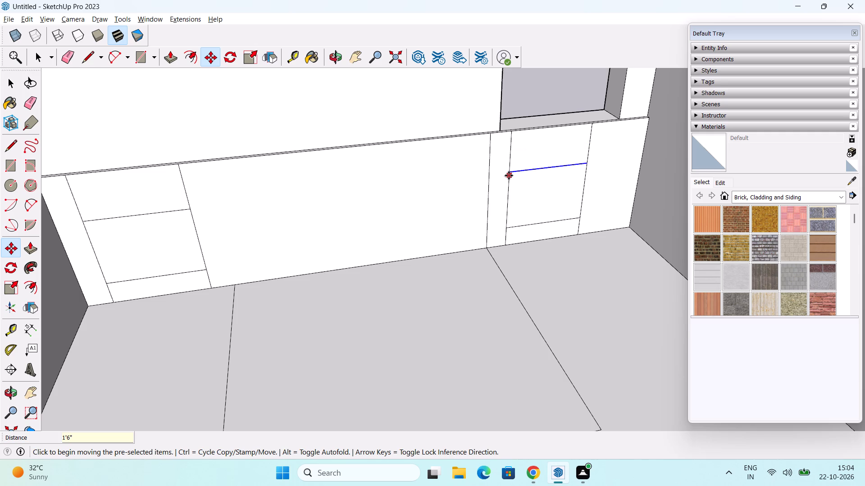
pyautogui.press('space')
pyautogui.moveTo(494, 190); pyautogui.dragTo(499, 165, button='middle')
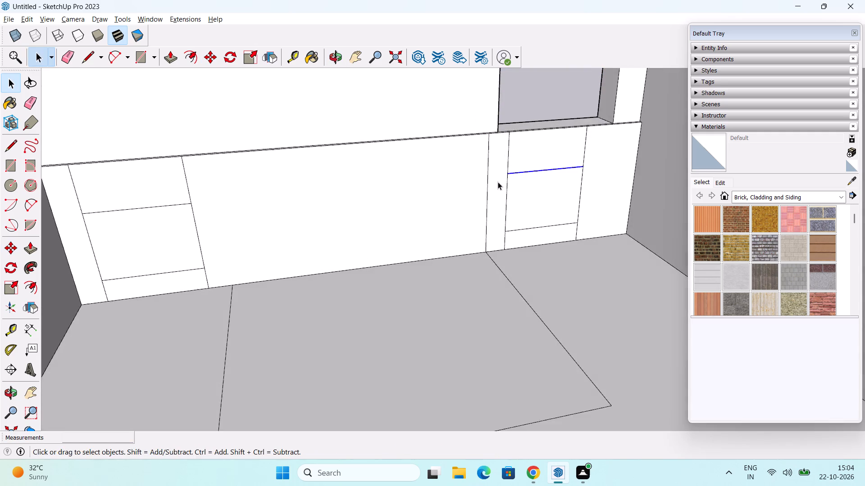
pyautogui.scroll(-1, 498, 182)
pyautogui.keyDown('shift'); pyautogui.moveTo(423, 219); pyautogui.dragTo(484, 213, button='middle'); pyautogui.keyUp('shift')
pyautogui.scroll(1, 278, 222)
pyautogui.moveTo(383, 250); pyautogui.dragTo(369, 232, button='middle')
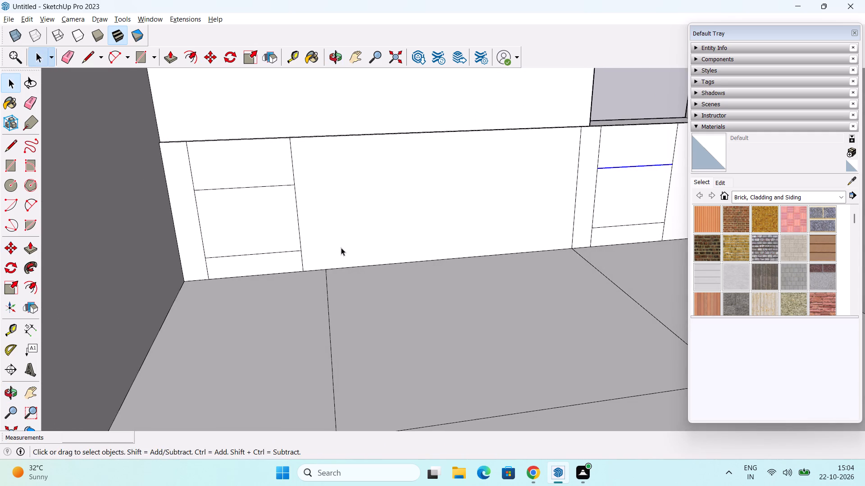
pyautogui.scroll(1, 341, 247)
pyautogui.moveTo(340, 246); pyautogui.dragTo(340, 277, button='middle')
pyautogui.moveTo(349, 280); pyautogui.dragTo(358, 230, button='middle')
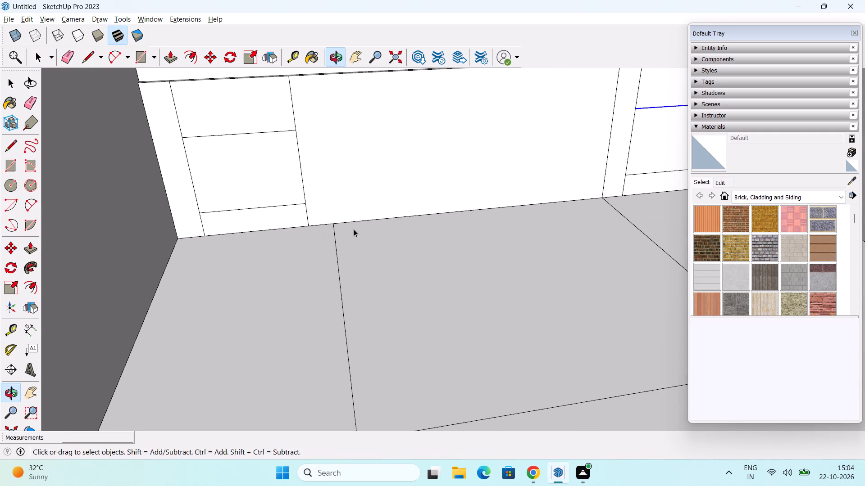
# Extrude the middle rectangle of the lower-panel section farther from the back-wall window, trying 2' and 1'6" before settling on 1'.
pyautogui.click(28, 249)
pyautogui.click(204, 188)
pyautogui.moveTo(220, 200); pyautogui.dragTo(249, 281, button='middle')
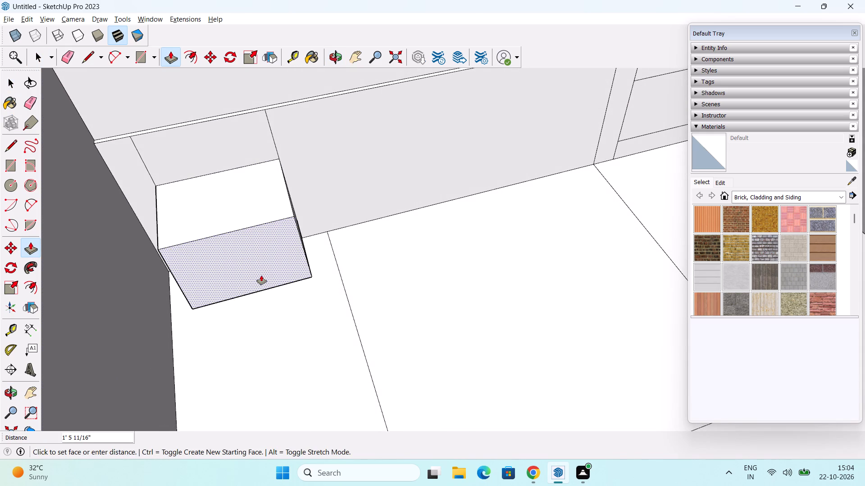
pyautogui.write("2'")
pyautogui.press('Return')
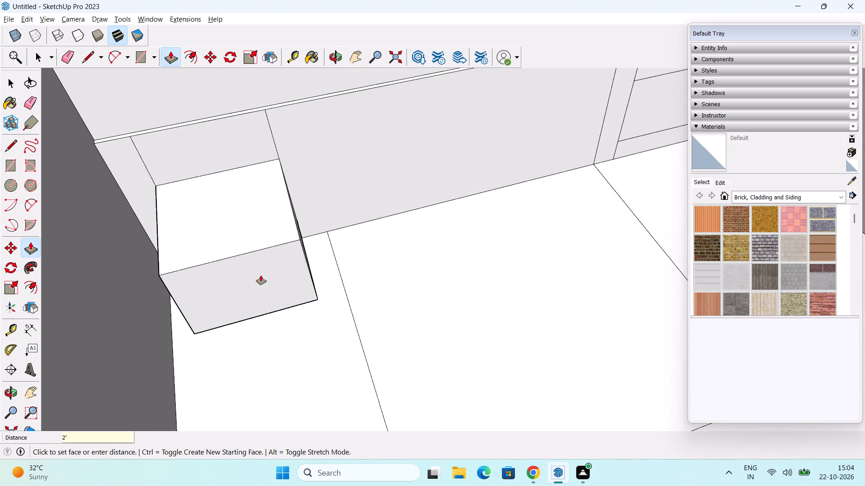
pyautogui.write('1\'6"')
pyautogui.press('Return')
pyautogui.scroll(-2, 267, 296)
pyautogui.moveTo(277, 327); pyautogui.dragTo(276, 190, button='middle')
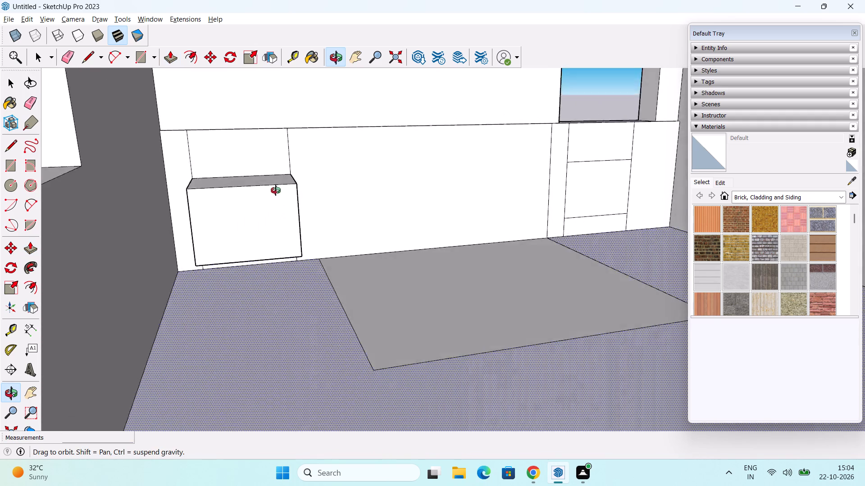
pyautogui.moveTo(276, 190); pyautogui.dragTo(259, 218, button='middle')
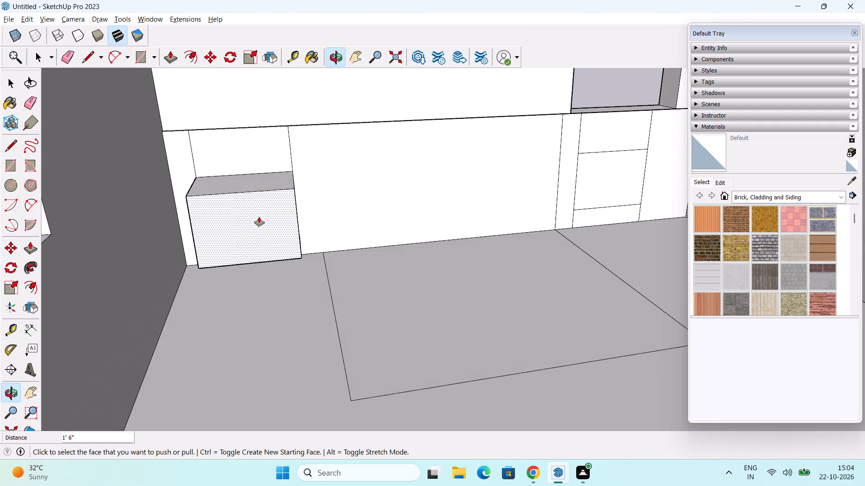
pyautogui.write("1'")
pyautogui.press('Return')
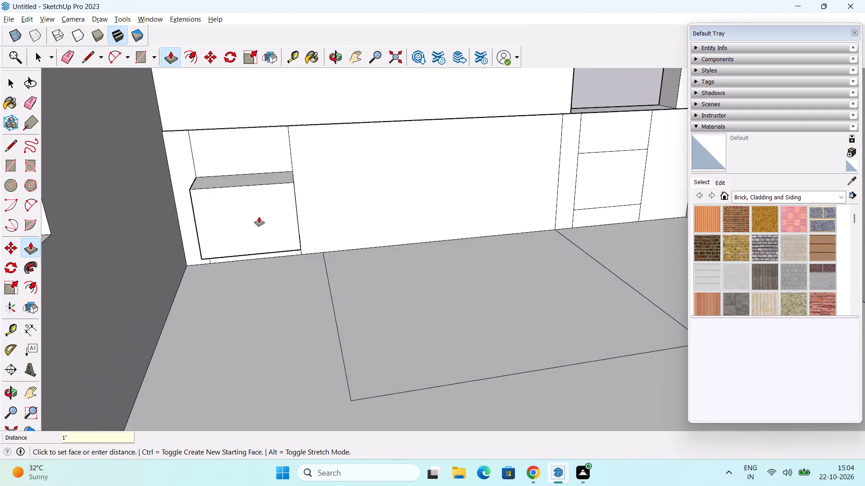
# Repeat the 1' extrusion on the matching middle rectangle beneath the back-wall window.
pyautogui.doubleClick(597, 171)
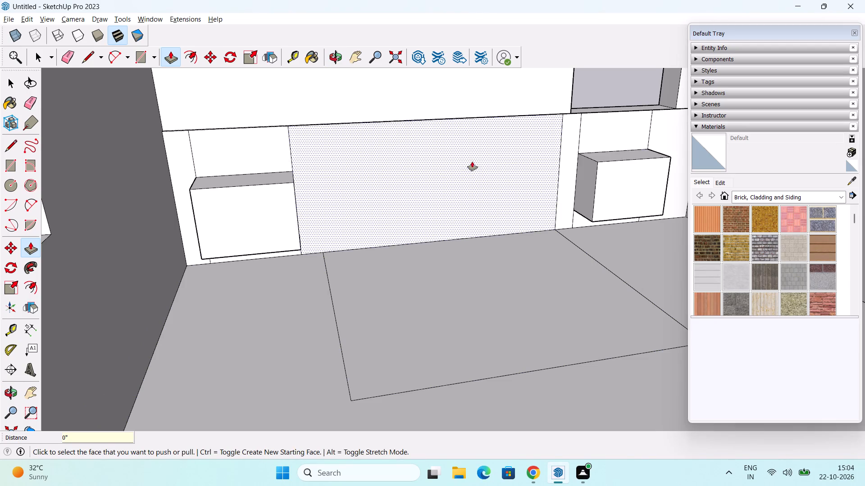
pyautogui.moveTo(473, 161); pyautogui.dragTo(480, 185, button='middle')
pyautogui.press('space')
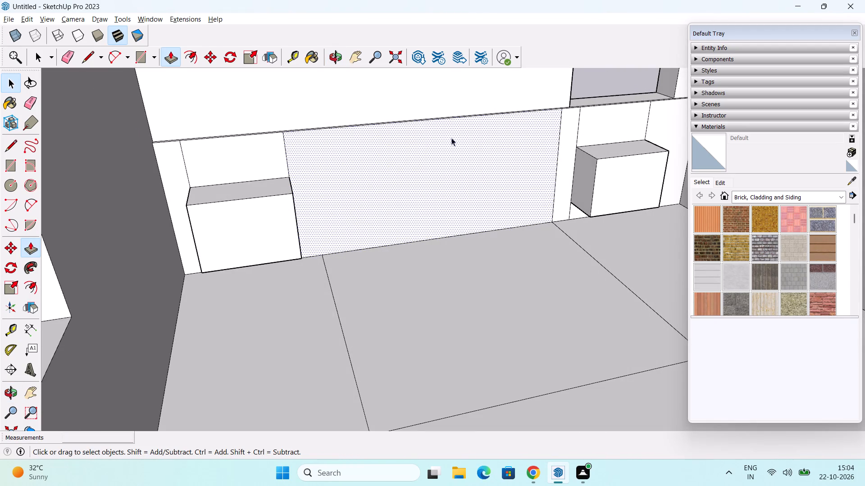
# Offset the front face outline of the box farther from the back-wall window inward by 1".
pyautogui.scroll(-1, 393, 192)
pyautogui.moveTo(376, 219); pyautogui.dragTo(389, 237, button='middle')
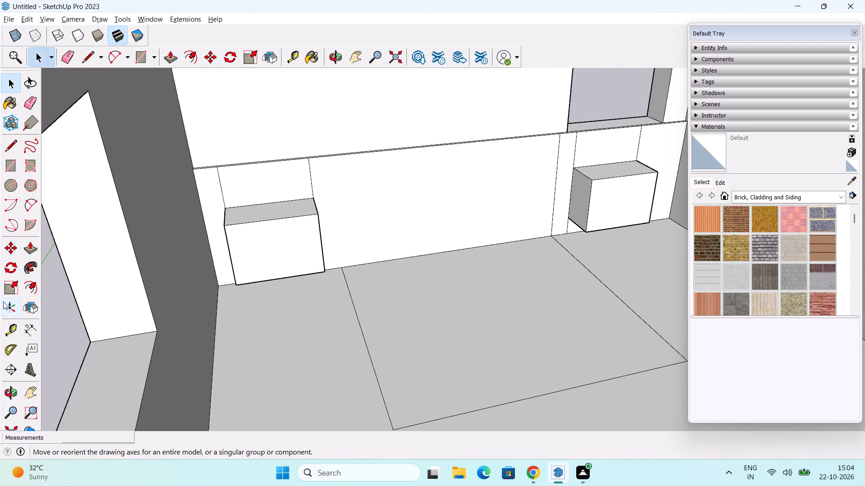
pyautogui.click(33, 288)
pyautogui.scroll(3, 215, 267)
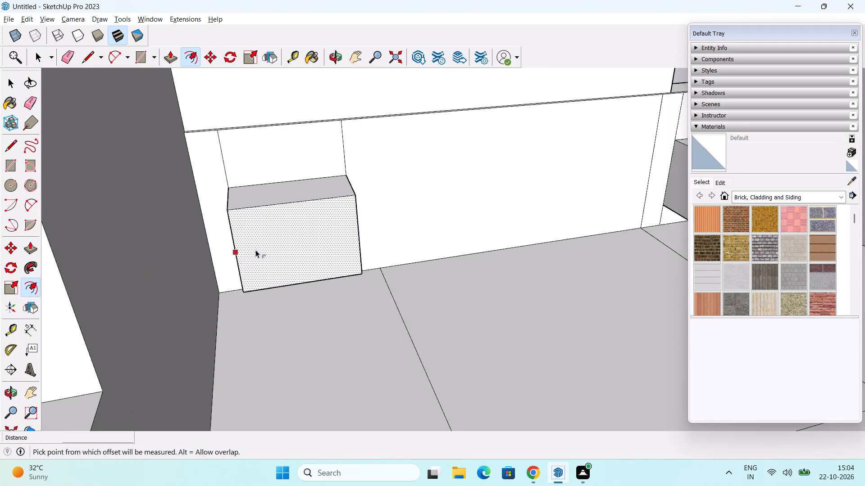
pyautogui.scroll(2, 255, 250)
pyautogui.moveTo(237, 243); pyautogui.dragTo(241, 243)
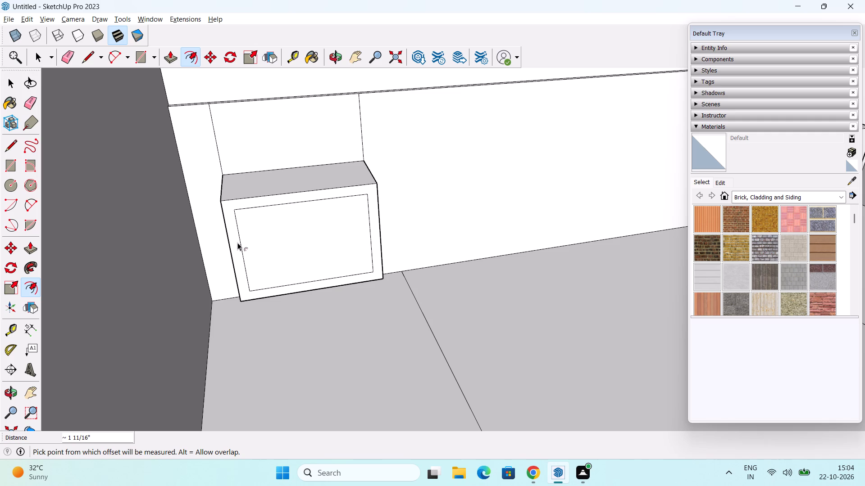
pyautogui.hotkey('ctrl', 'z')
pyautogui.click(236, 232)
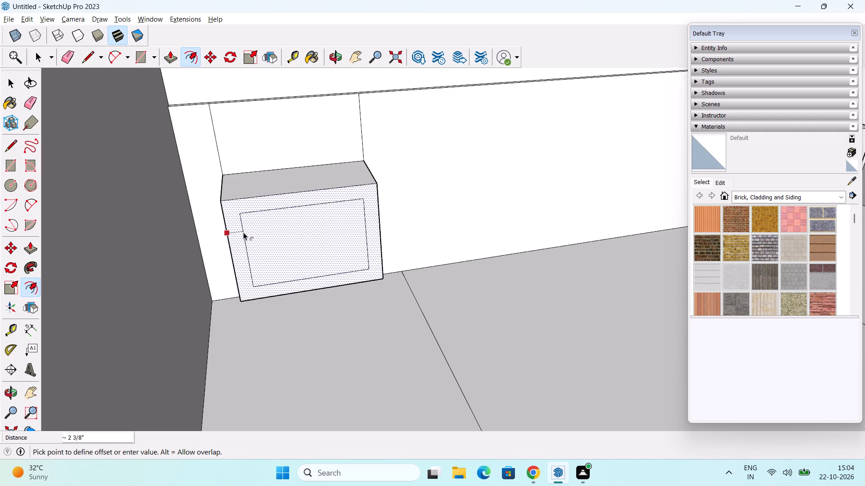
pyautogui.write('1"')
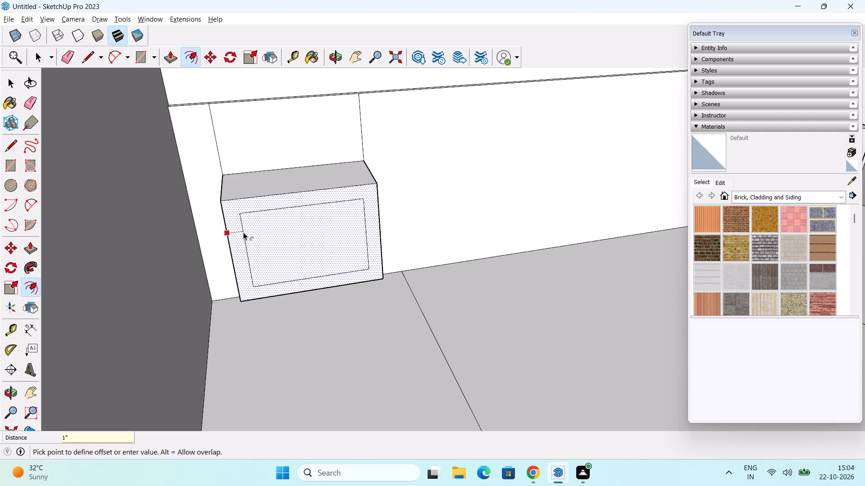
pyautogui.press('Return')
# Repeat the 1" inward offset on the front face of the box beneath the window.
pyautogui.moveTo(348, 240); pyautogui.dragTo(131, 262, button='middle')
pyautogui.keyDown('shift'); pyautogui.moveTo(615, 211); pyautogui.dragTo(522, 202, button='middle'); pyautogui.keyUp('shift')
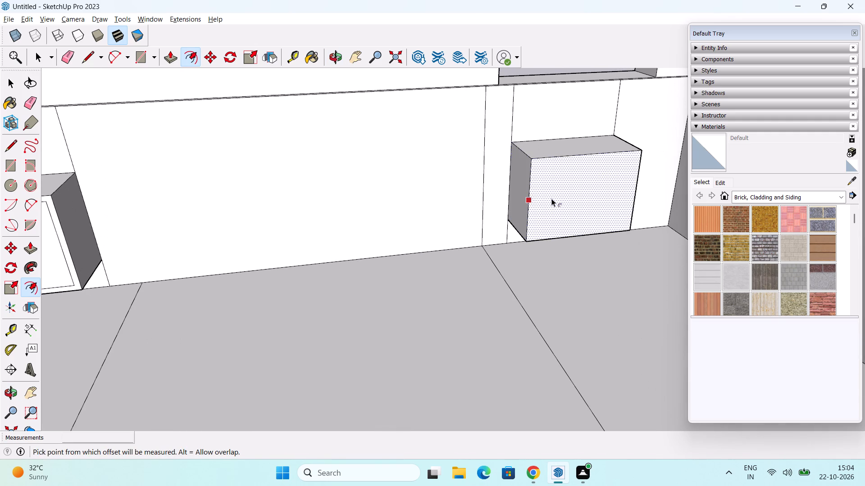
pyautogui.doubleClick(551, 198)
pyautogui.press('space')
# Draw a 1'10" horizontal line between the side midpoints of the inset rectangle on the box farther from the window.
pyautogui.scroll(-6, 419, 228)
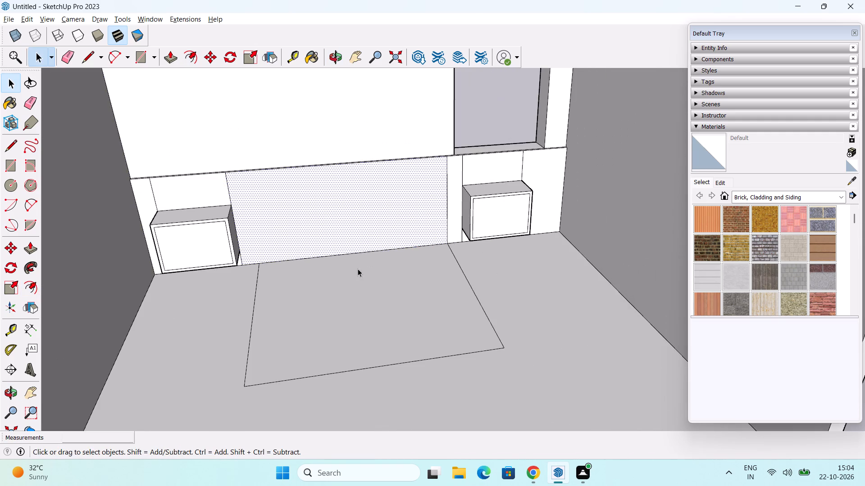
pyautogui.moveTo(358, 269); pyautogui.dragTo(438, 250, button='middle')
pyautogui.click(582, 95)
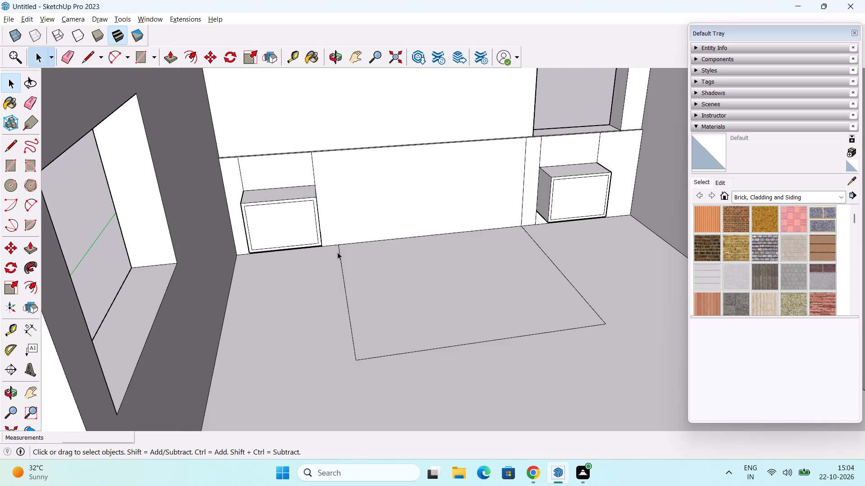
pyautogui.scroll(2, 316, 235)
pyautogui.moveTo(350, 251); pyautogui.dragTo(366, 235, button='middle')
pyautogui.scroll(3, 269, 220)
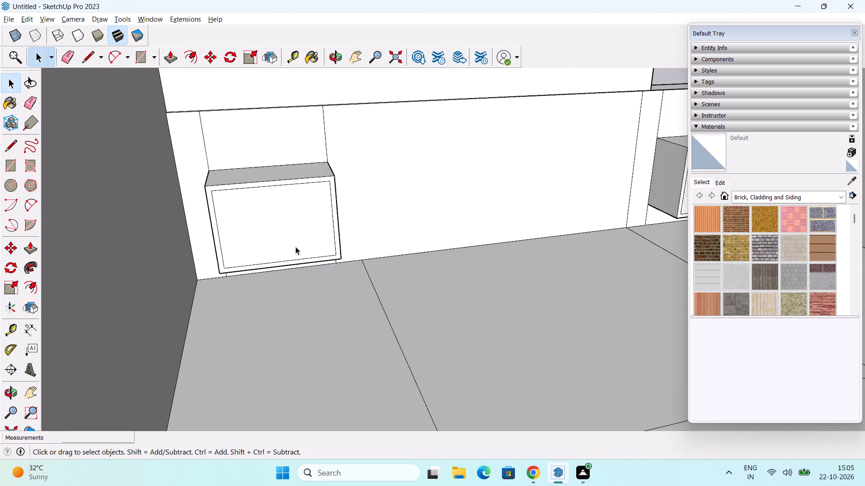
pyautogui.scroll(2, 296, 247)
pyautogui.moveTo(293, 241); pyautogui.dragTo(261, 226, button='middle')
pyautogui.press('l')
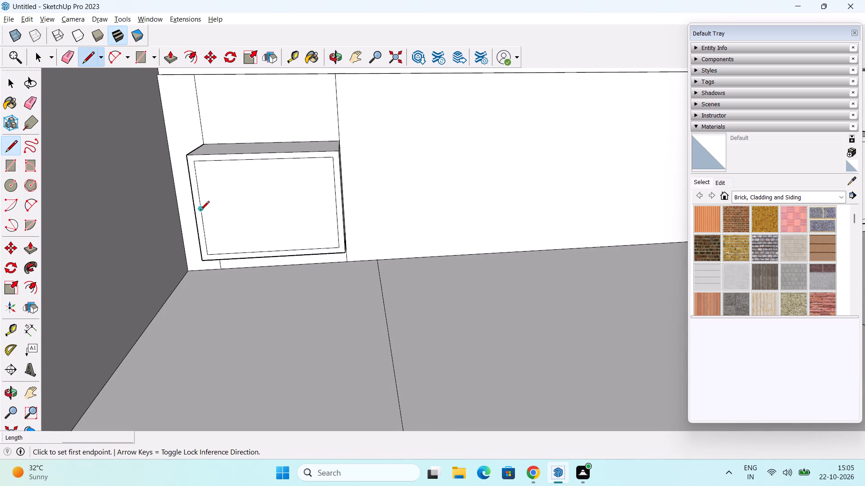
pyautogui.click(200, 211)
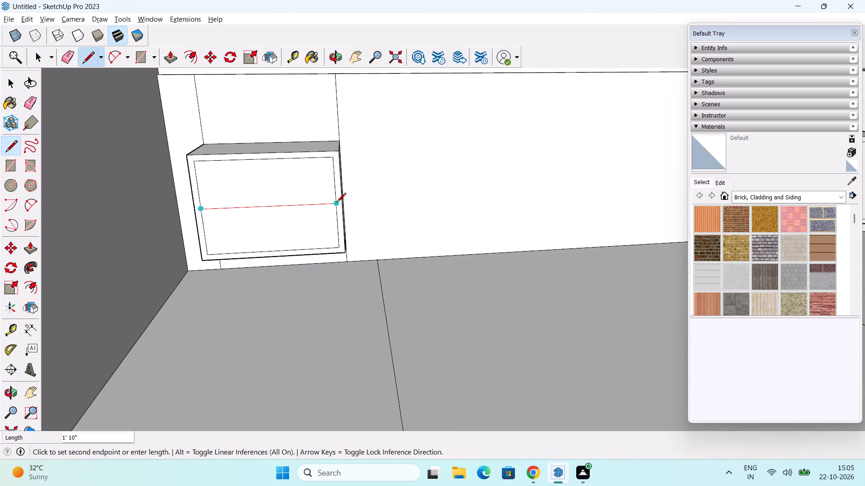
pyautogui.click(337, 203)
# Draw a 1'10" horizontal line between the side midpoints of the inset rectangle on the box beneath the window.
pyautogui.scroll(-2, 350, 192)
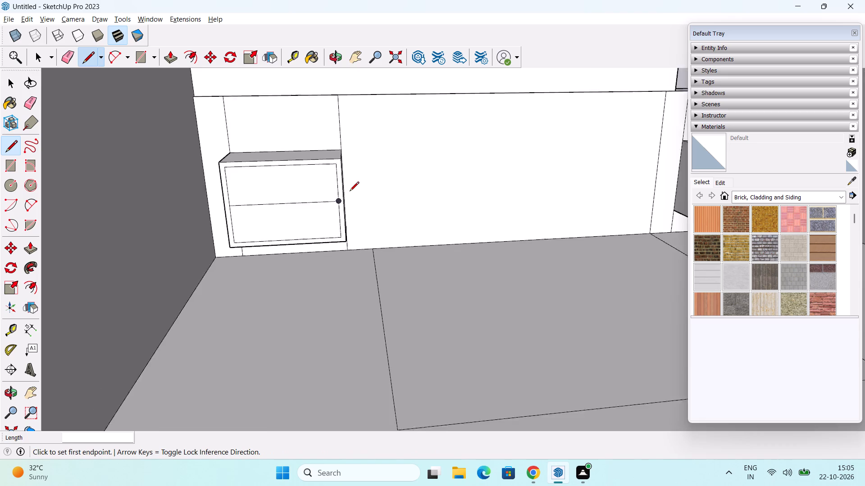
pyautogui.scroll(-6, 350, 192)
pyautogui.keyDown('shift'); pyautogui.moveTo(469, 221); pyautogui.dragTo(342, 223, button='middle'); pyautogui.keyUp('shift')
pyautogui.scroll(2, 446, 209)
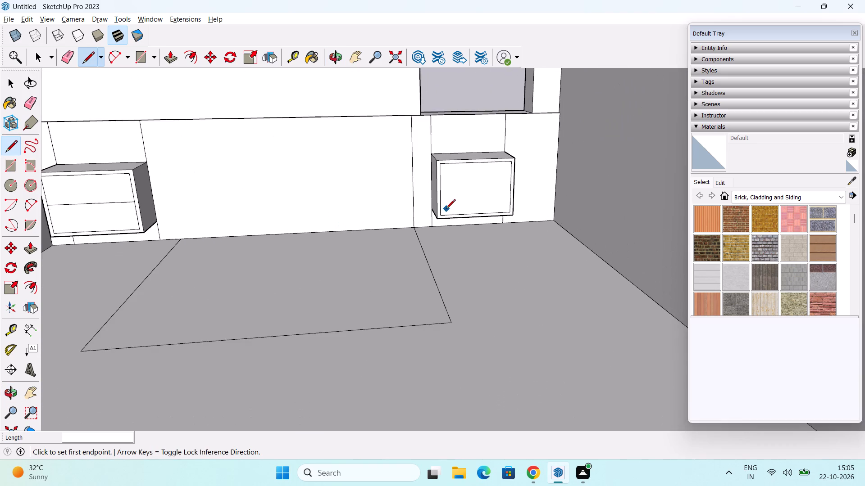
pyautogui.scroll(3, 446, 209)
pyautogui.click(441, 186)
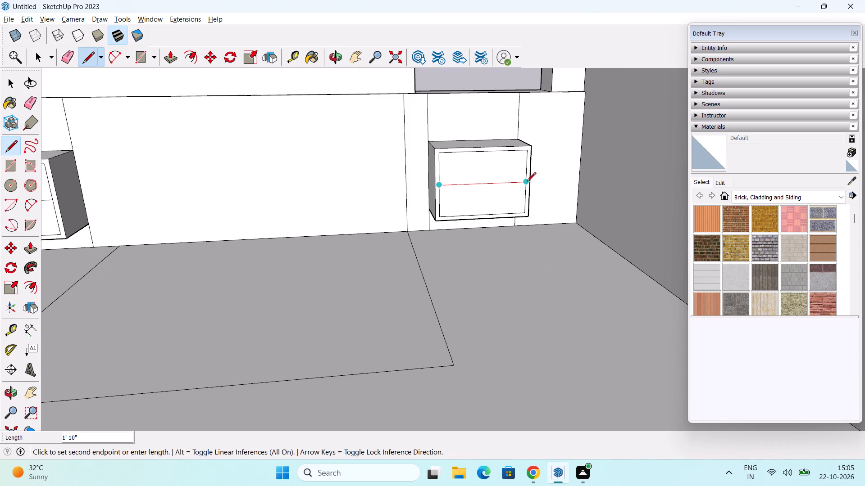
pyautogui.click(527, 182)
pyautogui.press('space')
# Extrude the border frame around the two drawer fronts 1" outward on the box farther from the window.
pyautogui.scroll(-2, 484, 208)
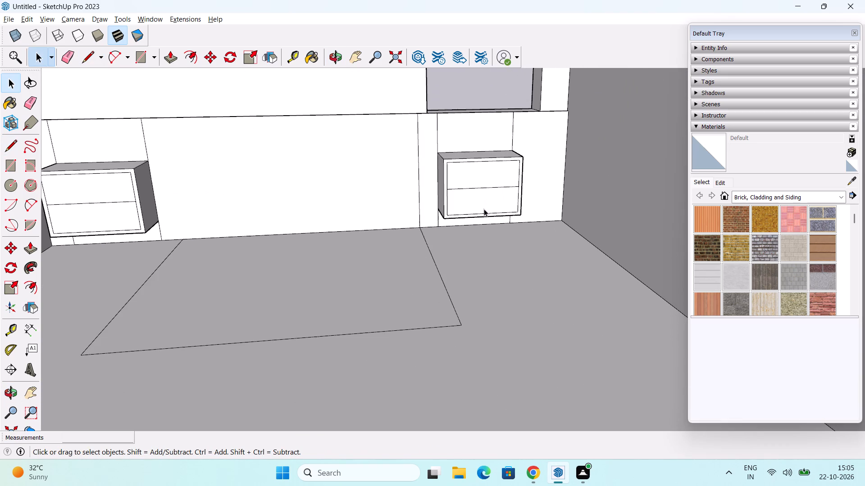
pyautogui.moveTo(345, 242); pyautogui.dragTo(413, 252, button='middle')
pyautogui.moveTo(269, 263); pyautogui.dragTo(424, 290, button='middle')
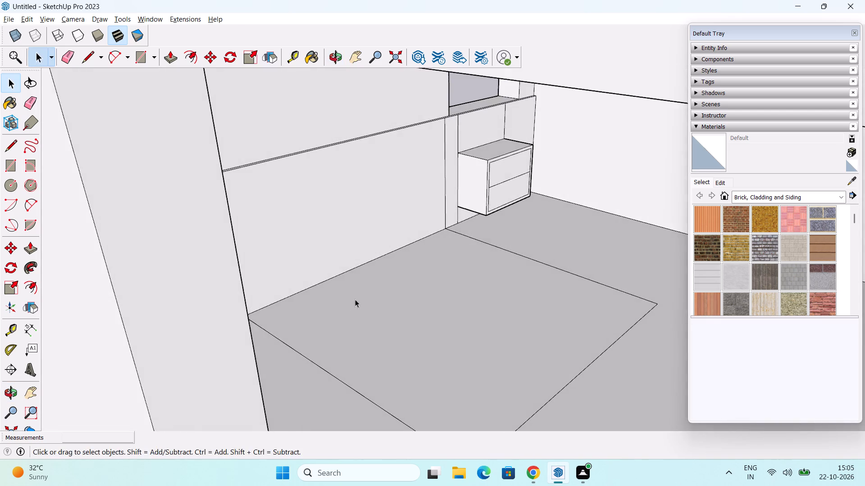
pyautogui.moveTo(342, 297); pyautogui.dragTo(289, 297, button='middle')
pyautogui.scroll(2, 200, 278)
pyautogui.moveTo(472, 298); pyautogui.dragTo(366, 292, button='middle')
pyautogui.moveTo(327, 274); pyautogui.dragTo(428, 289, button='middle')
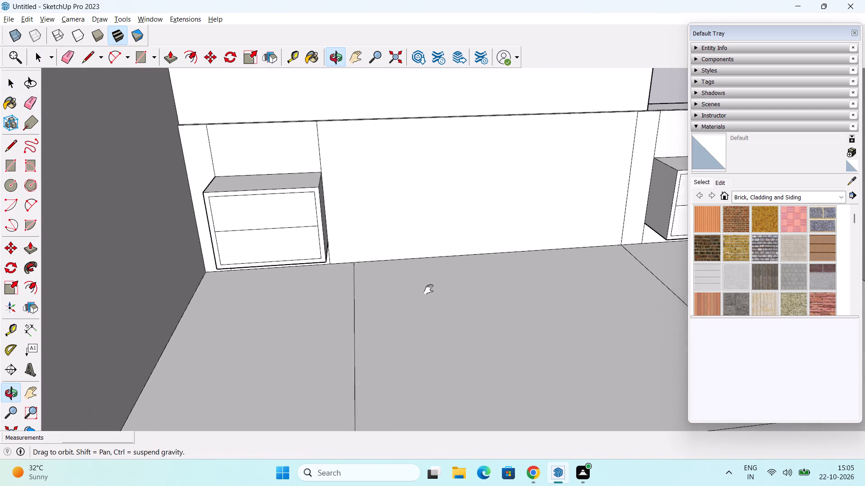
pyautogui.moveTo(428, 289); pyautogui.dragTo(462, 331, button='middle')
pyautogui.scroll(2, 262, 283)
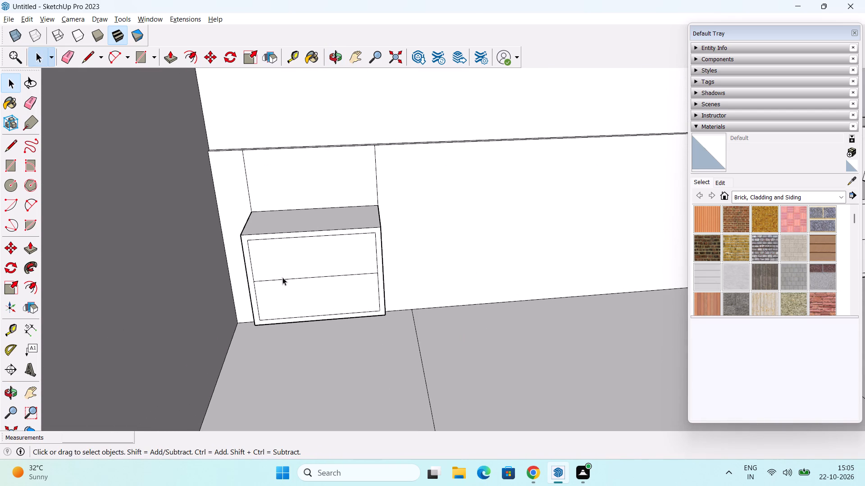
pyautogui.moveTo(351, 265); pyautogui.dragTo(358, 245, button='middle')
pyautogui.press('p')
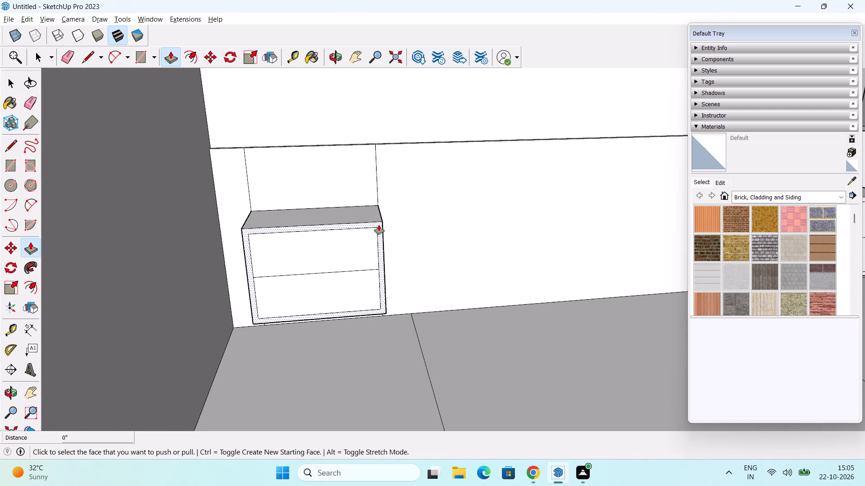
pyautogui.click(379, 225)
pyautogui.write('1"')
pyautogui.press('Return')
# Repeat the 1" extrusion on the border frame of the box beneath the window.
pyautogui.scroll(-3, 384, 227)
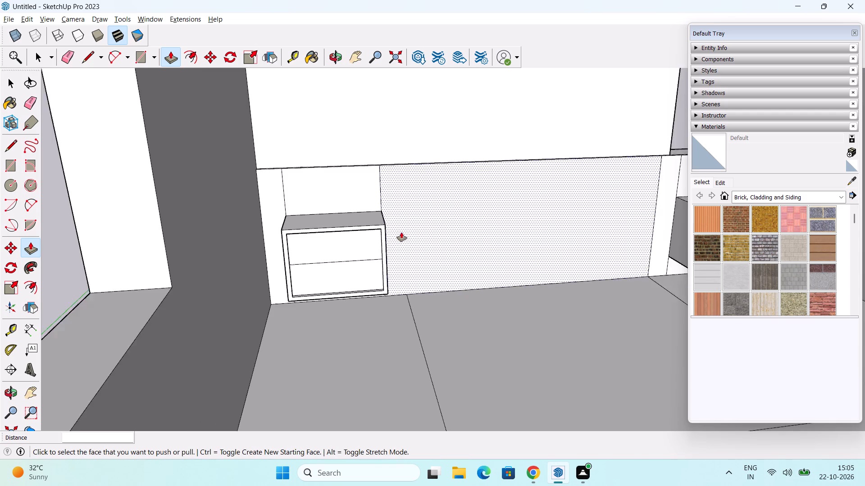
pyautogui.scroll(-1, 401, 232)
pyautogui.moveTo(445, 231); pyautogui.dragTo(229, 248, button='middle')
pyautogui.scroll(2, 510, 182)
pyautogui.scroll(2, 454, 237)
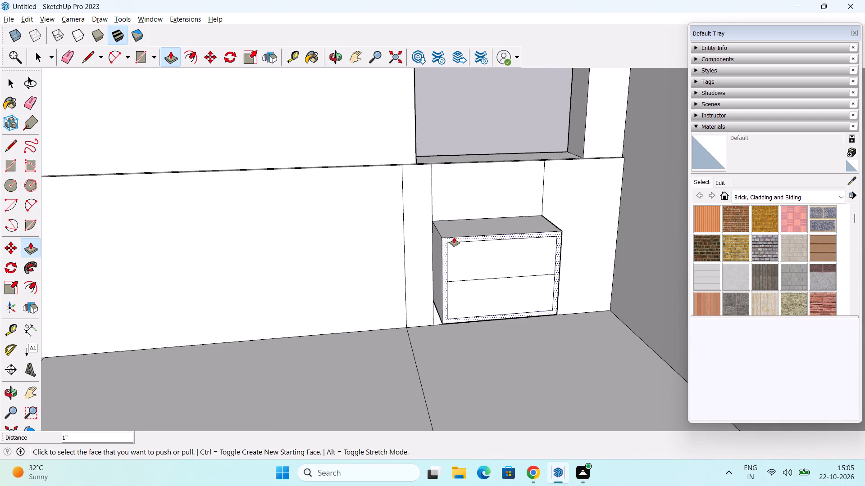
pyautogui.scroll(-1, 454, 237)
pyautogui.moveTo(454, 239); pyautogui.dragTo(469, 321, button='middle')
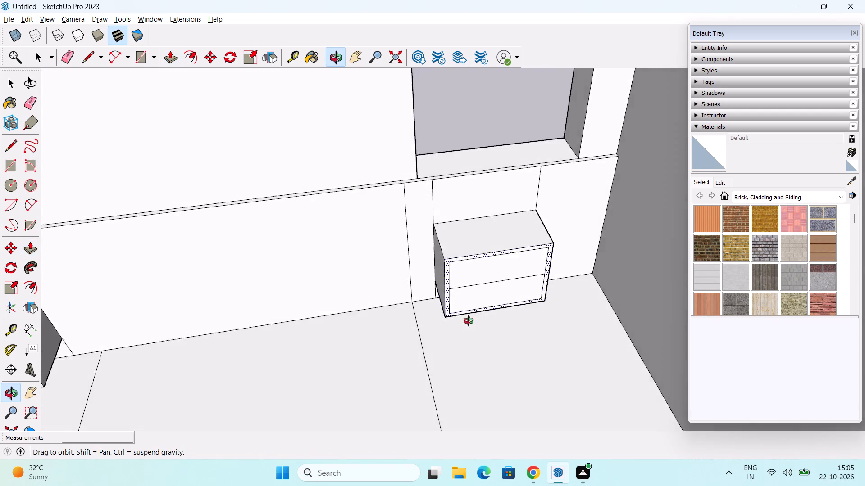
pyautogui.moveTo(469, 321); pyautogui.dragTo(473, 251, button='middle')
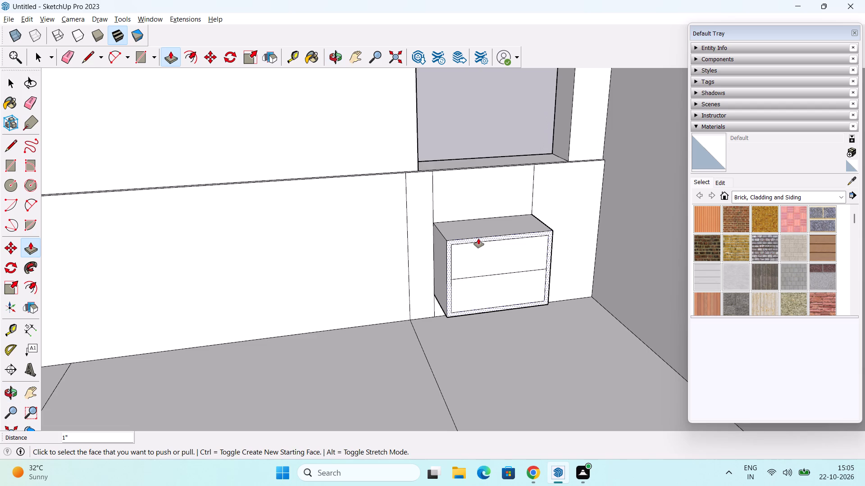
pyautogui.doubleClick(478, 238)
# Delete the leftover vertical line on the lower back-wall panel rising from the floor rectangle's window-side corner.
pyautogui.scroll(-5, 479, 238)
pyautogui.moveTo(483, 279); pyautogui.dragTo(514, 235, button='middle')
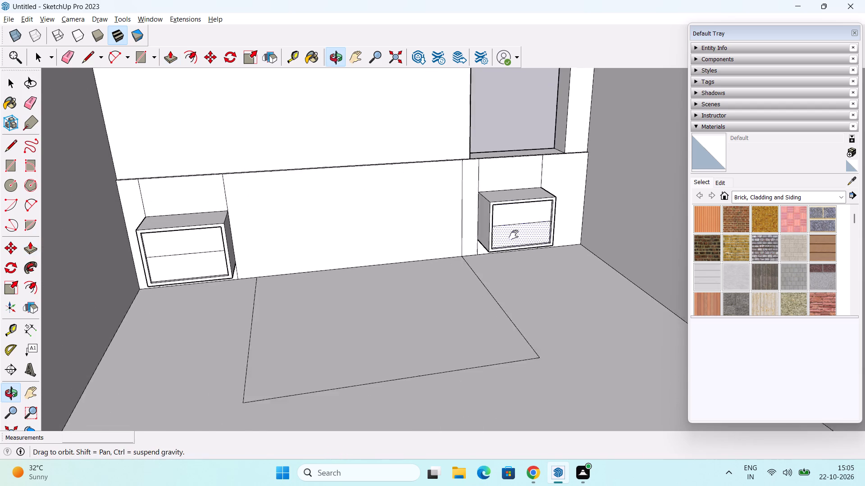
pyautogui.moveTo(514, 235); pyautogui.dragTo(514, 233, button='middle')
pyautogui.scroll(-5, 516, 232)
pyautogui.moveTo(518, 241); pyautogui.dragTo(470, 271, button='middle')
pyautogui.scroll(2, 473, 232)
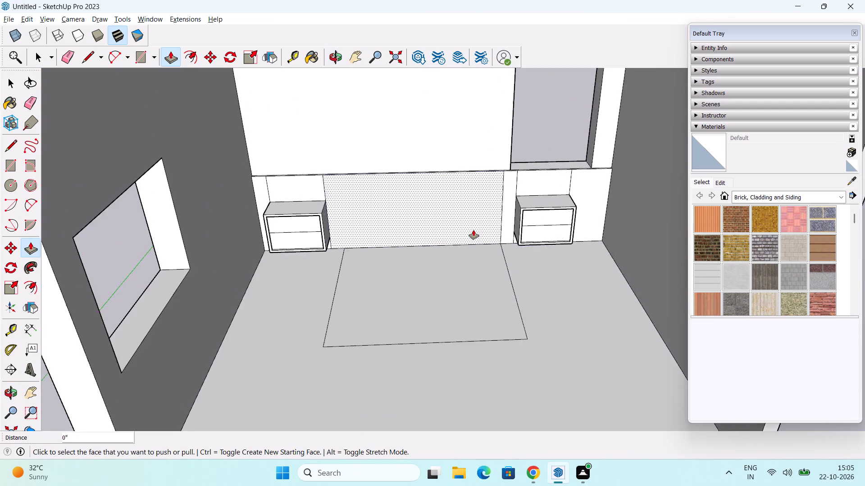
pyautogui.scroll(2, 473, 230)
pyautogui.press('space')
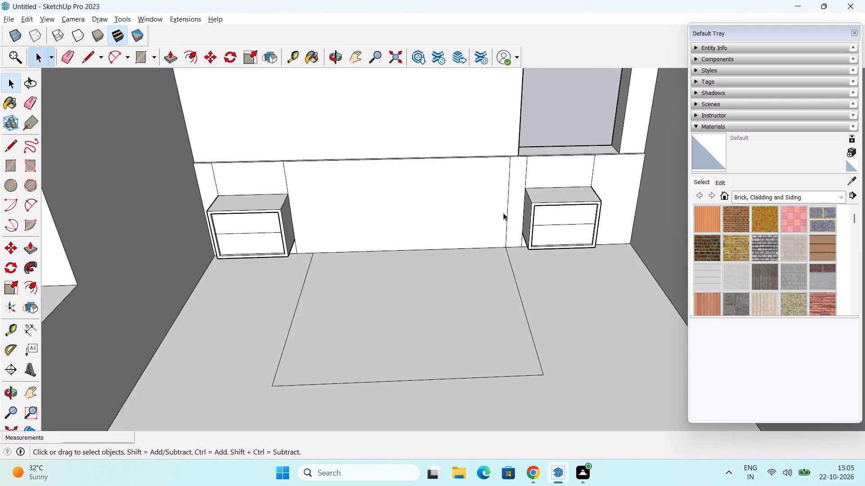
pyautogui.click(505, 208)
pyautogui.click(508, 208)
pyautogui.press('Delete')
# Erase the leftover vertical lines on the wall panel above and below the bedside box farther from the window.
pyautogui.moveTo(509, 242); pyautogui.dragTo(527, 252, button='middle')
pyautogui.keyDown('shift'); pyautogui.moveTo(428, 253); pyautogui.dragTo(411, 259, button='middle'); pyautogui.keyUp('shift')
pyautogui.scroll(3, 346, 257)
pyautogui.moveTo(358, 246); pyautogui.dragTo(374, 247, button='middle')
pyautogui.press('e')
pyautogui.moveTo(101, 179); pyautogui.dragTo(232, 174)
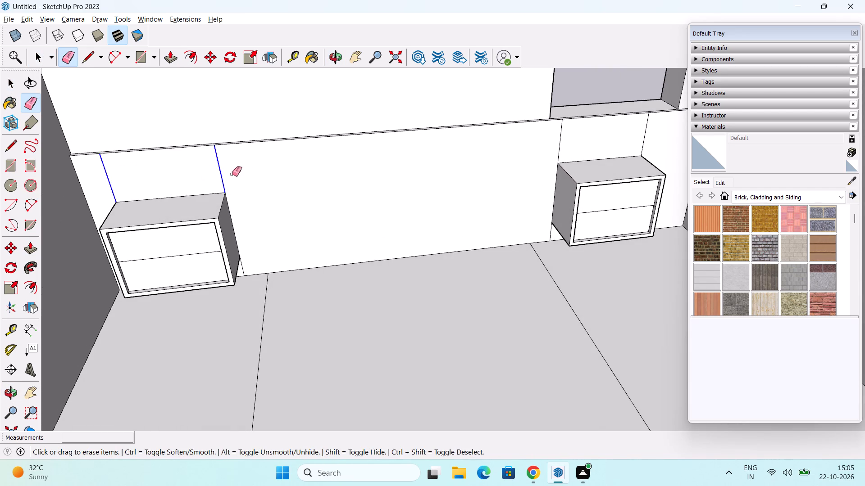
pyautogui.moveTo(232, 174); pyautogui.dragTo(250, 174)
pyautogui.scroll(2, 269, 272)
pyautogui.click(236, 267)
pyautogui.scroll(-3, 263, 244)
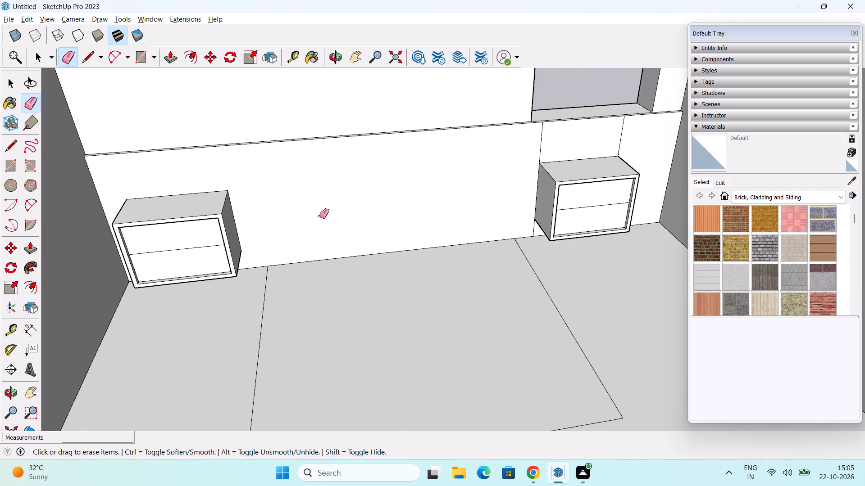
pyautogui.scroll(-2, 319, 216)
pyautogui.moveTo(302, 235); pyautogui.dragTo(344, 150, button='middle')
pyautogui.scroll(6, 123, 340)
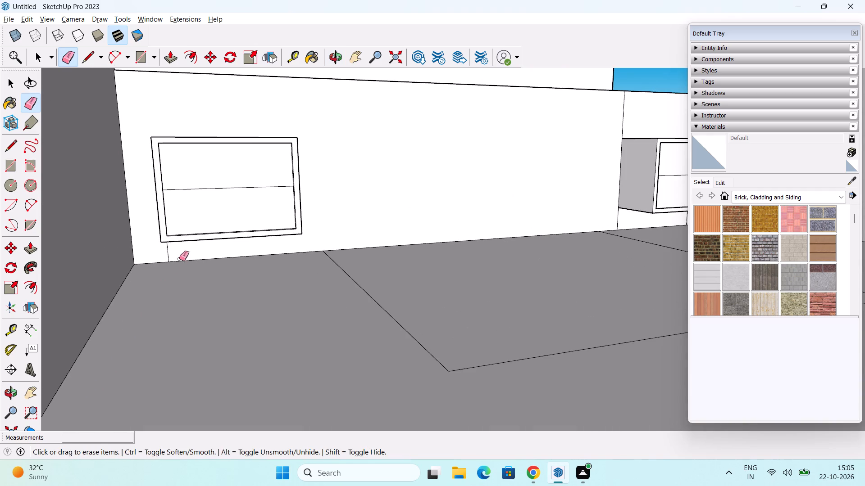
pyautogui.scroll(2, 165, 258)
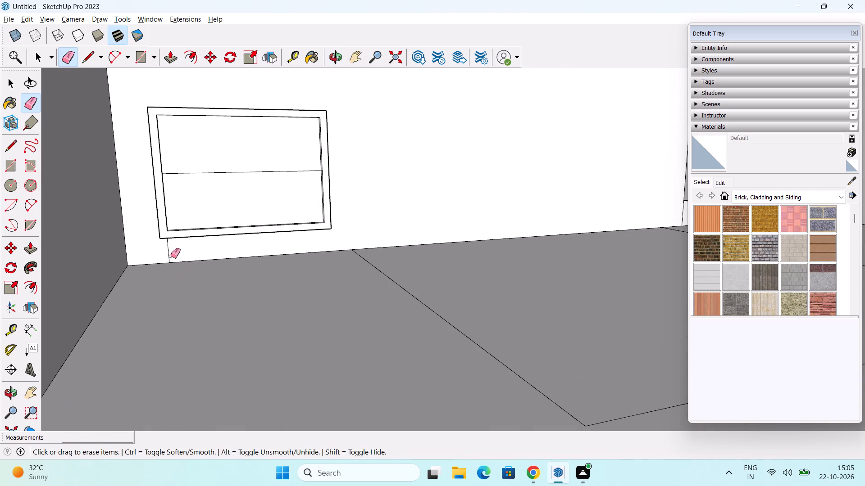
pyautogui.click(168, 249)
# Erase the leftover vertical lines on the wall panel above and below the bedside box beneath the window.
pyautogui.scroll(-5, 302, 229)
pyautogui.moveTo(439, 217); pyautogui.dragTo(287, 292, button='middle')
pyautogui.moveTo(462, 246); pyautogui.dragTo(392, 268, button='middle')
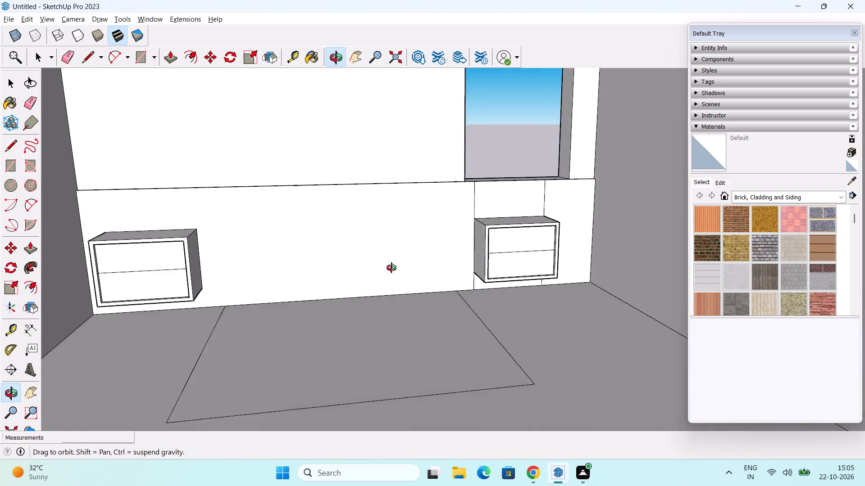
pyautogui.moveTo(392, 268); pyautogui.dragTo(379, 282, button='middle')
pyautogui.scroll(2, 500, 202)
pyautogui.moveTo(469, 204); pyautogui.dragTo(585, 198)
pyautogui.moveTo(548, 245); pyautogui.dragTo(550, 200, button='middle')
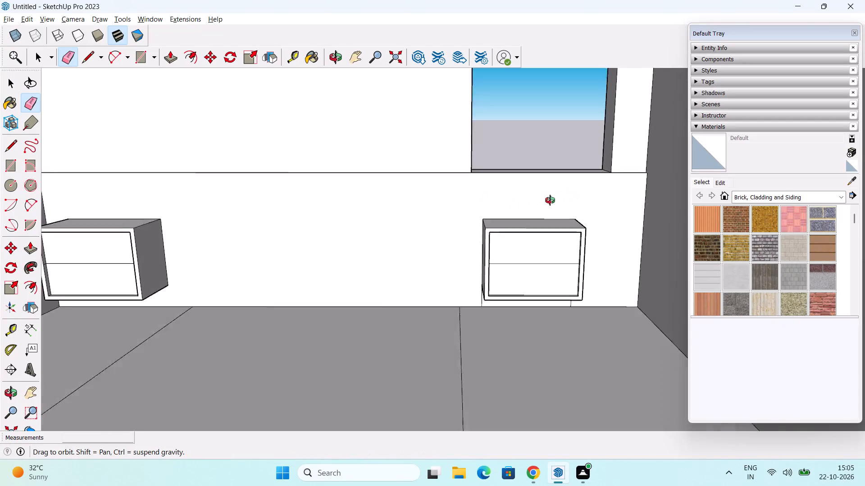
pyautogui.moveTo(550, 200); pyautogui.dragTo(549, 179, button='middle')
pyautogui.scroll(5, 421, 431)
pyautogui.scroll(1, 495, 297)
pyautogui.moveTo(482, 279); pyautogui.dragTo(535, 276)
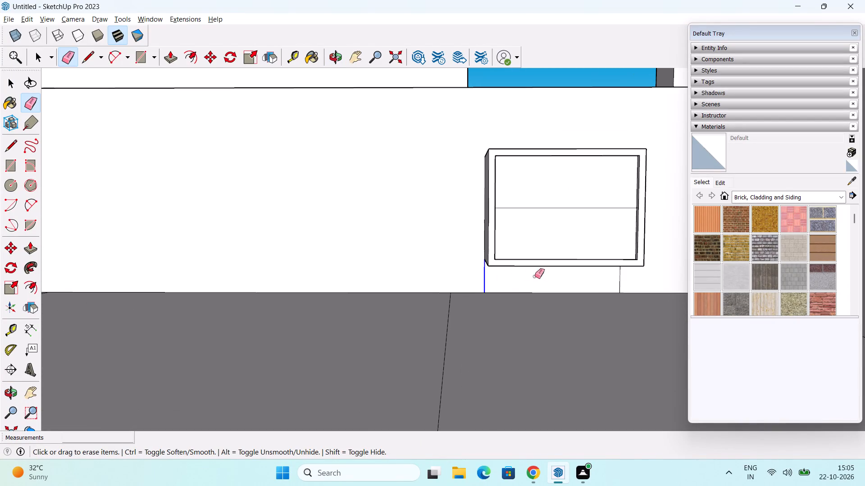
pyautogui.moveTo(535, 276); pyautogui.dragTo(629, 281)
pyautogui.press('space')
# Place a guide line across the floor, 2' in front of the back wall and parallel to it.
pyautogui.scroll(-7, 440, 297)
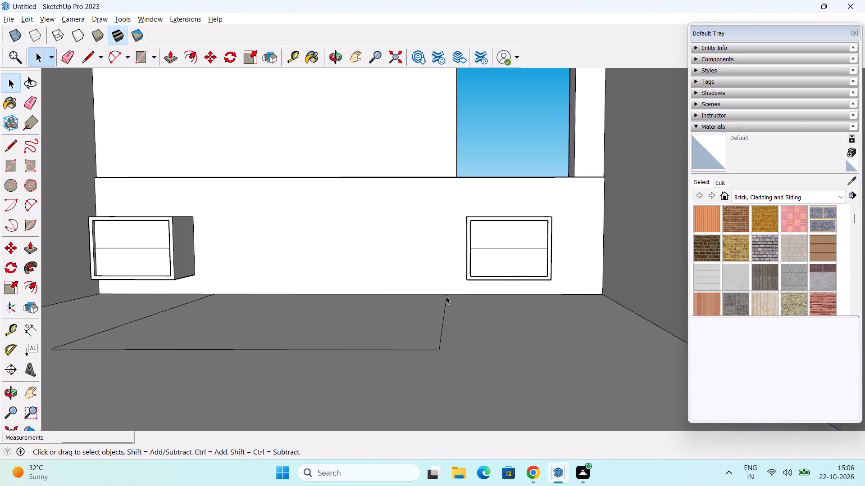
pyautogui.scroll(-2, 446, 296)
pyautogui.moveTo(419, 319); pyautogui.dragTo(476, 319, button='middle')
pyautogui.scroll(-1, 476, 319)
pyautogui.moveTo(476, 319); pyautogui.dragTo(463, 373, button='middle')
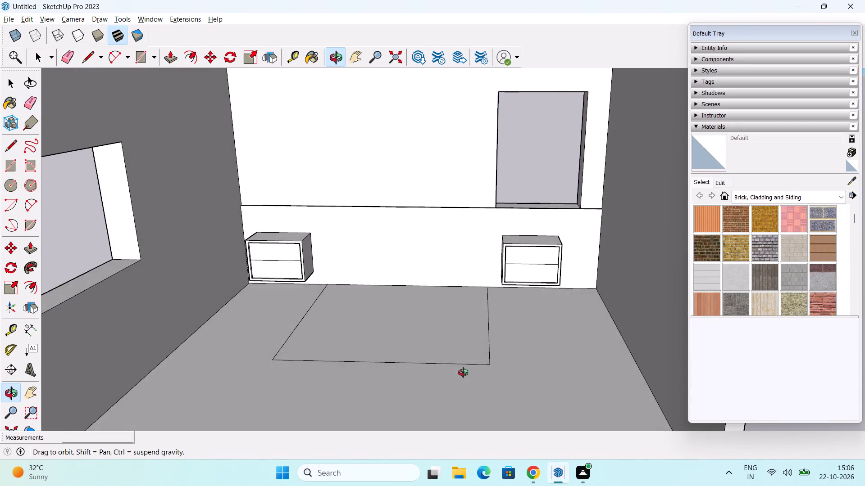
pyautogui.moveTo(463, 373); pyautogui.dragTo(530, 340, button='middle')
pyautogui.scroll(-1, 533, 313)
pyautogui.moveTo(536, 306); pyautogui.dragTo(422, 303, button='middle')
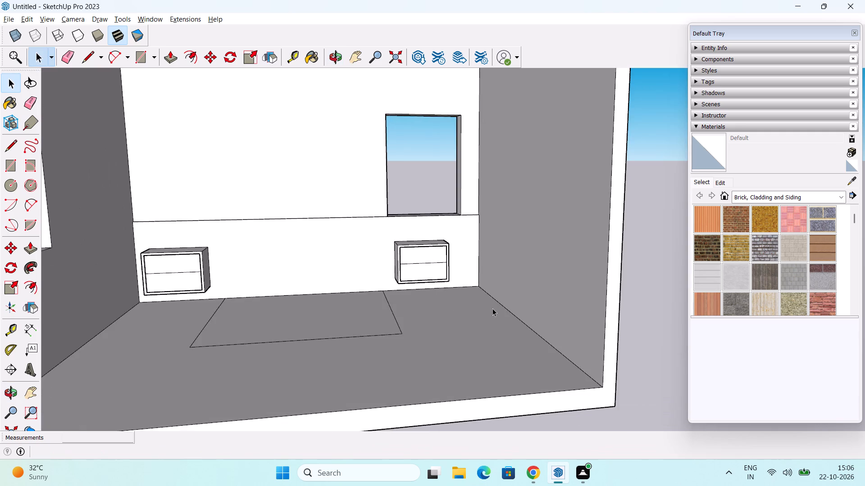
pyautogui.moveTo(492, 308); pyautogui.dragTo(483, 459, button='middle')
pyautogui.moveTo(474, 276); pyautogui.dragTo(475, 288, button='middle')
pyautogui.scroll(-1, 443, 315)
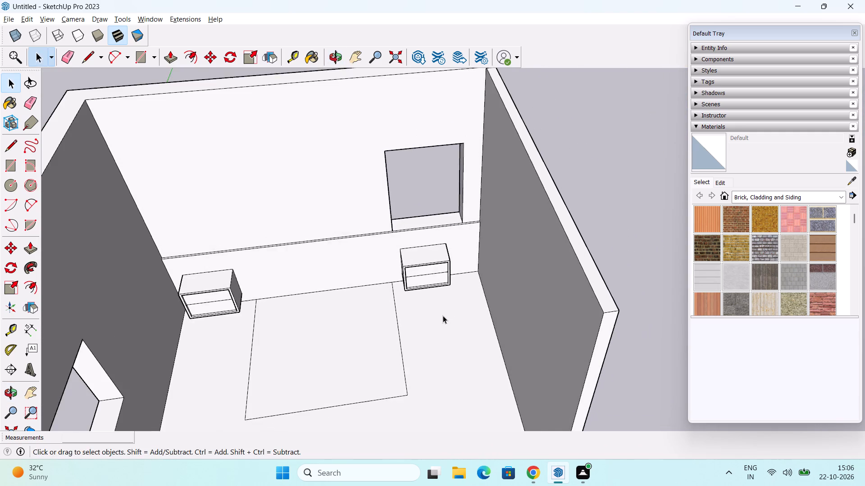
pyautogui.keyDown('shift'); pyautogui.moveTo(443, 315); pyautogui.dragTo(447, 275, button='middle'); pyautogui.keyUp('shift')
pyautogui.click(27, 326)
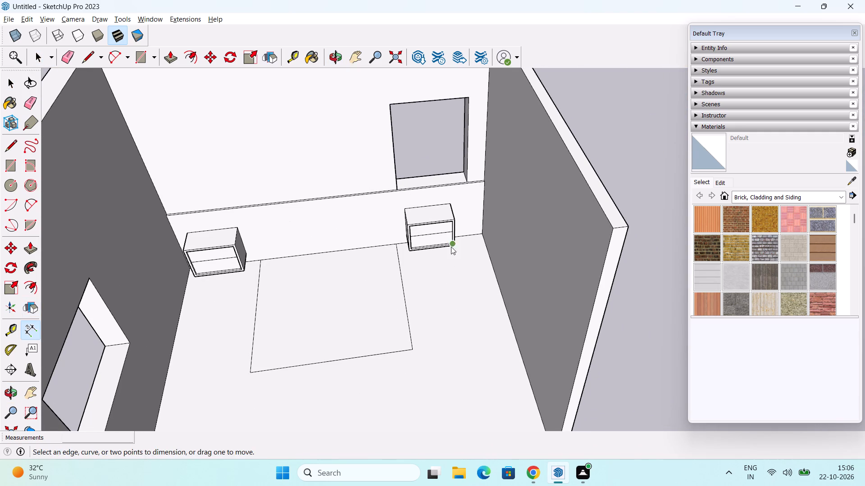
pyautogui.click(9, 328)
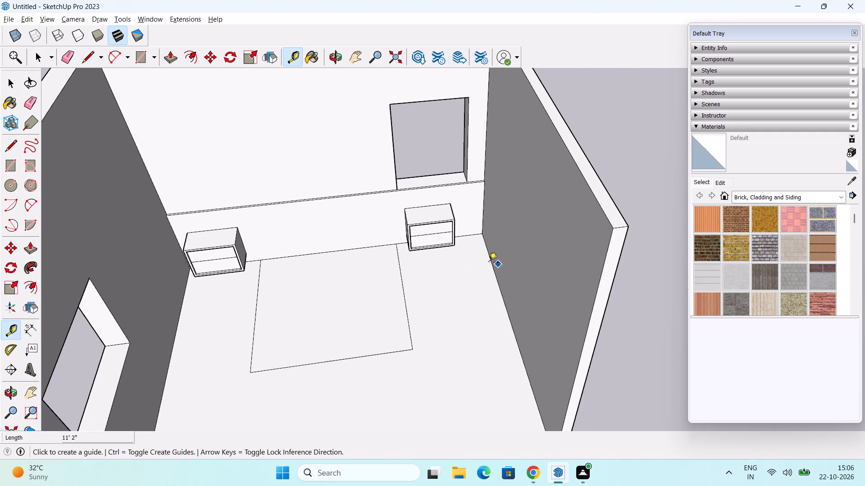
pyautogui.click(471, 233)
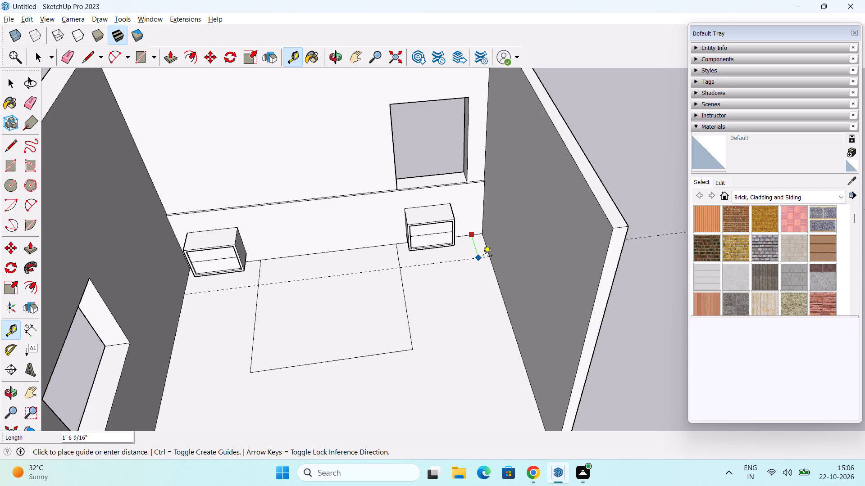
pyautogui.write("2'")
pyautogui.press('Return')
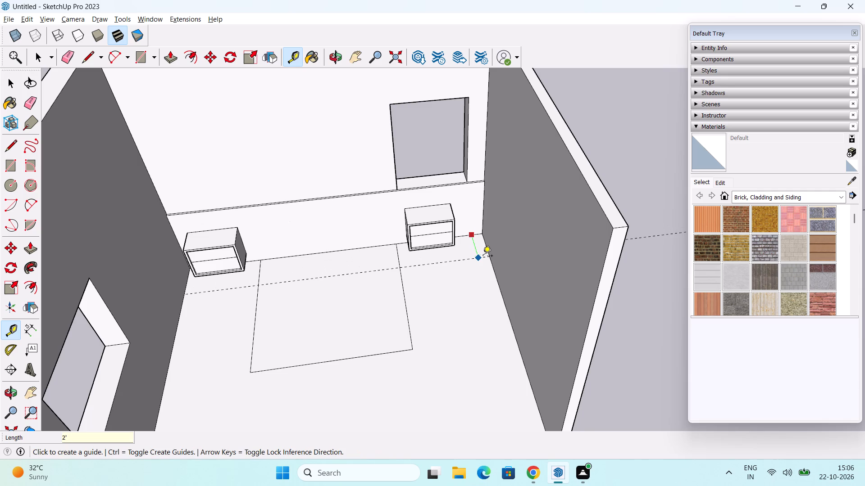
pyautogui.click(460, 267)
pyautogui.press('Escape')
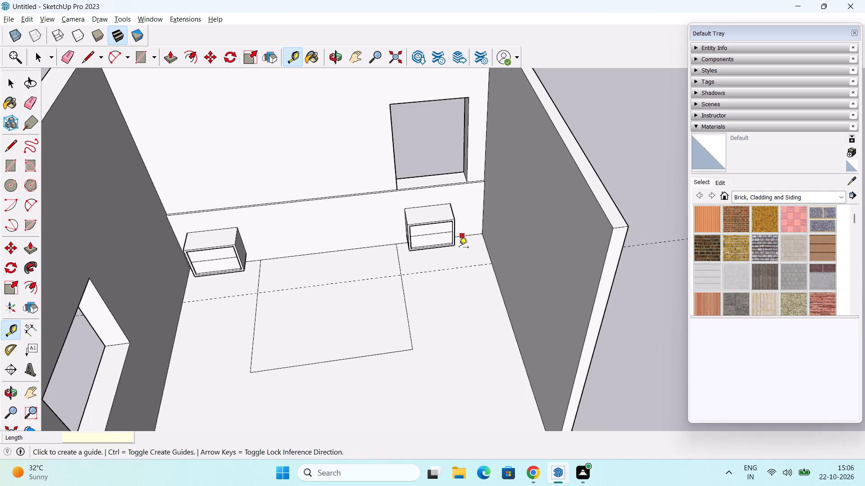
# Place a guide line across the floor, 3' inward from the open edge opposite the back wall.
pyautogui.moveTo(462, 365); pyautogui.dragTo(451, 262, button='middle')
pyautogui.moveTo(496, 311); pyautogui.dragTo(498, 345, button='middle')
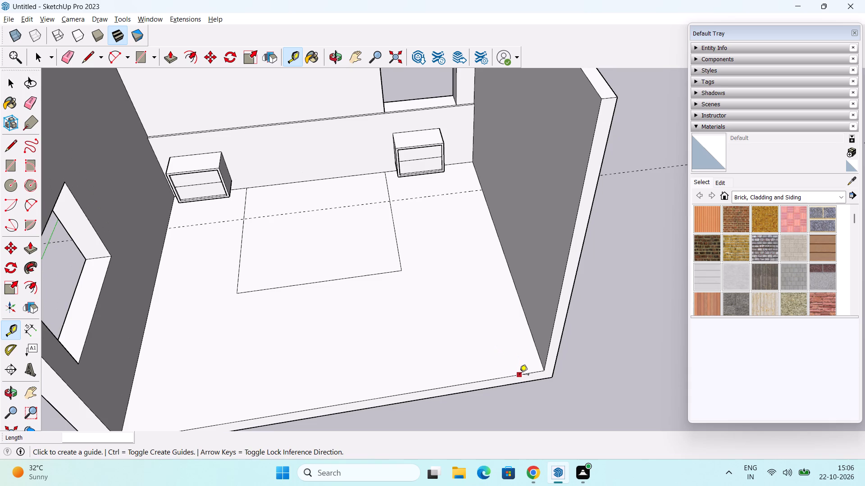
pyautogui.click(519, 375)
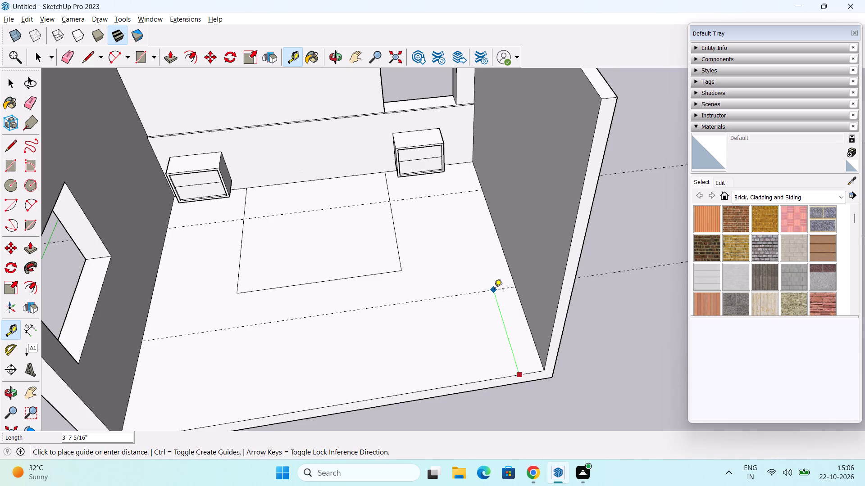
pyautogui.write("3'")
pyautogui.press('Return')
pyautogui.moveTo(499, 277); pyautogui.dragTo(515, 316, button='middle')
pyautogui.press('space')
# Measure the distance between the two floor guides along the side wall nearest the back-wall window.
pyautogui.click(30, 333)
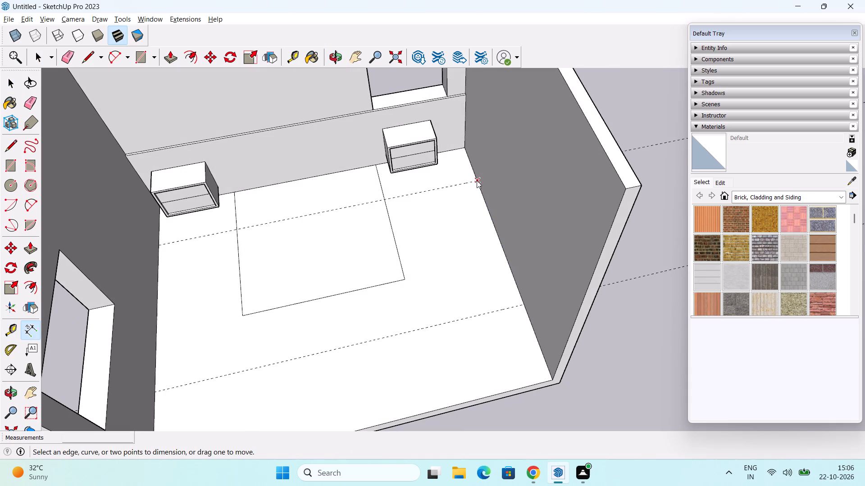
pyautogui.click(477, 180)
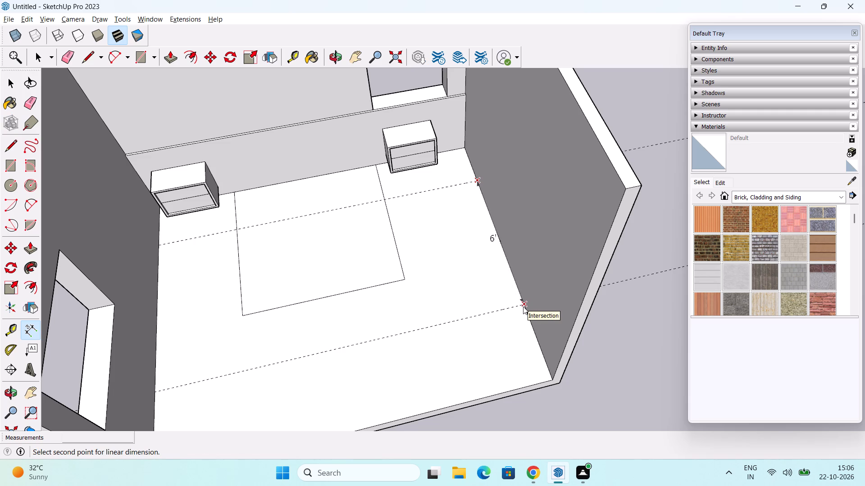
pyautogui.press('Escape')
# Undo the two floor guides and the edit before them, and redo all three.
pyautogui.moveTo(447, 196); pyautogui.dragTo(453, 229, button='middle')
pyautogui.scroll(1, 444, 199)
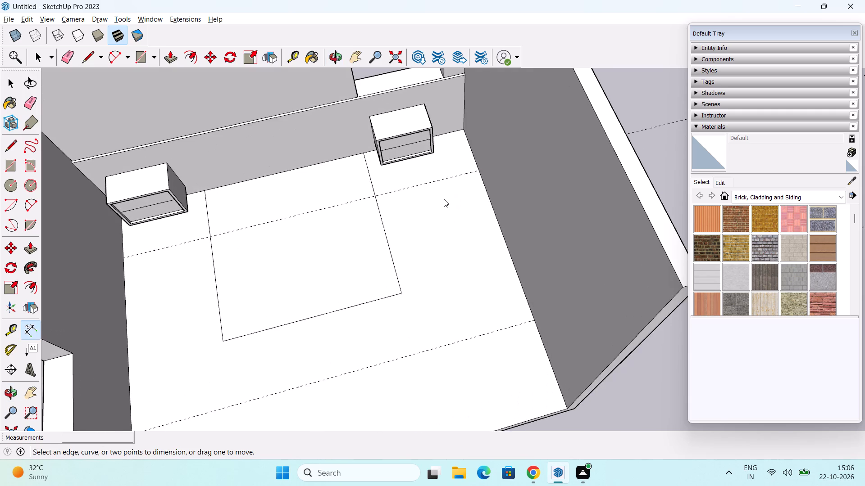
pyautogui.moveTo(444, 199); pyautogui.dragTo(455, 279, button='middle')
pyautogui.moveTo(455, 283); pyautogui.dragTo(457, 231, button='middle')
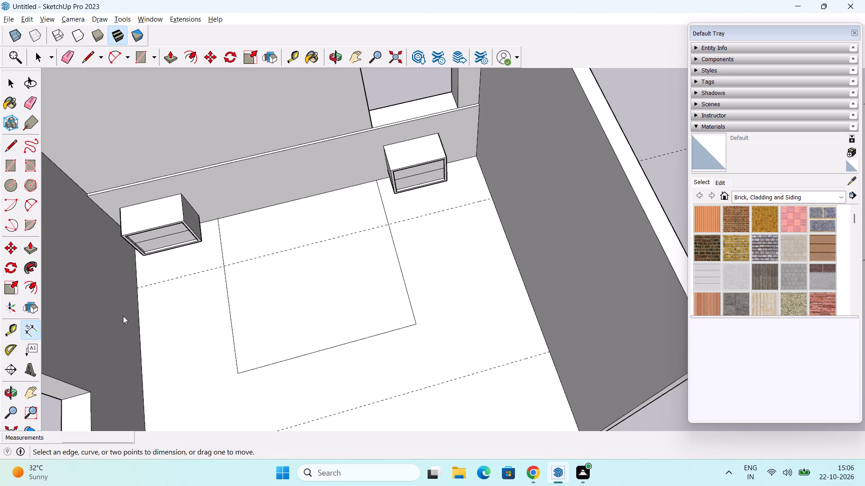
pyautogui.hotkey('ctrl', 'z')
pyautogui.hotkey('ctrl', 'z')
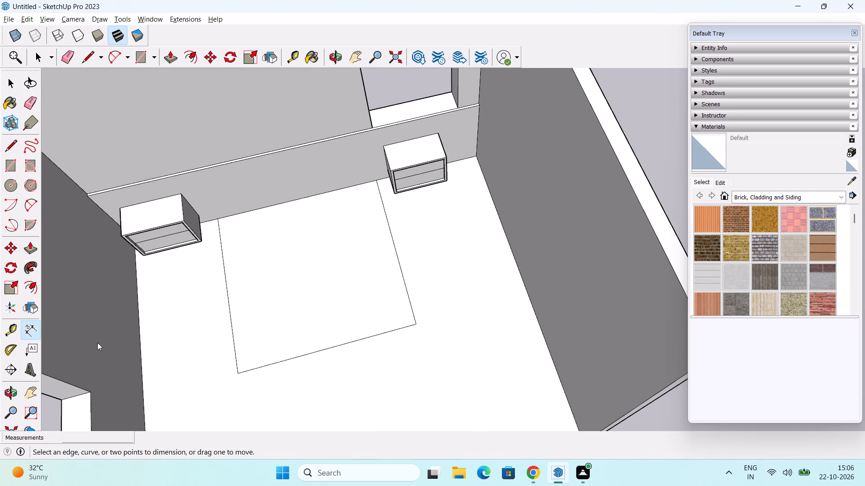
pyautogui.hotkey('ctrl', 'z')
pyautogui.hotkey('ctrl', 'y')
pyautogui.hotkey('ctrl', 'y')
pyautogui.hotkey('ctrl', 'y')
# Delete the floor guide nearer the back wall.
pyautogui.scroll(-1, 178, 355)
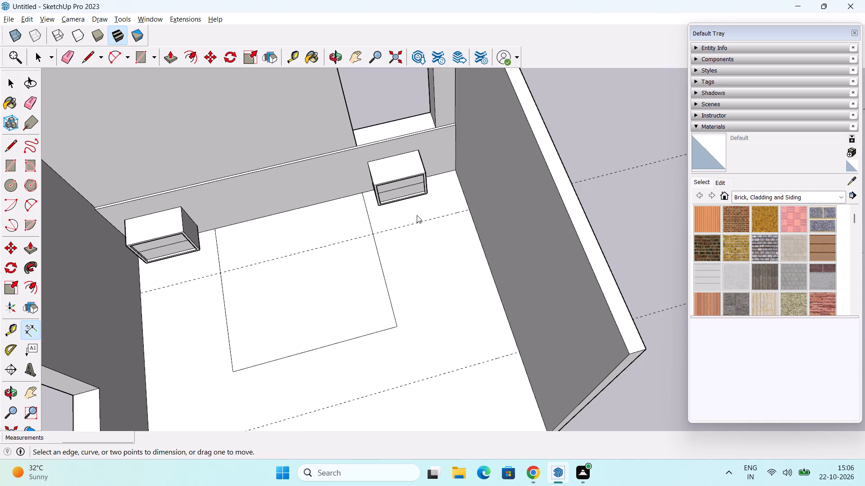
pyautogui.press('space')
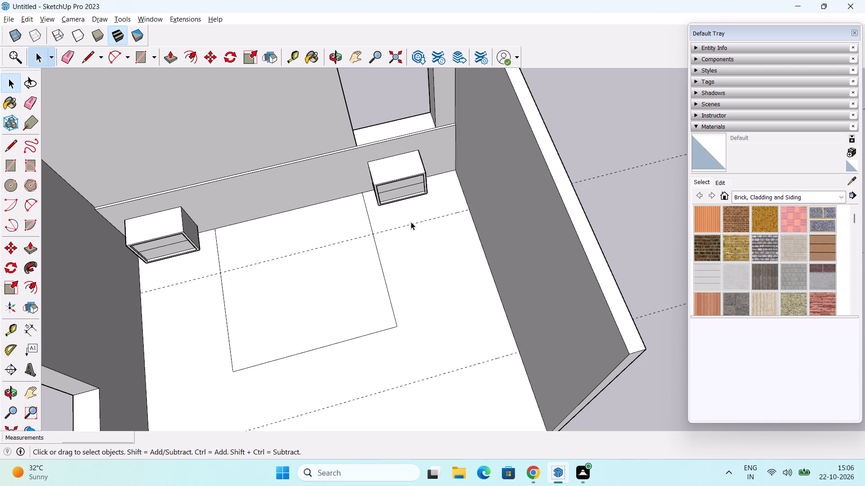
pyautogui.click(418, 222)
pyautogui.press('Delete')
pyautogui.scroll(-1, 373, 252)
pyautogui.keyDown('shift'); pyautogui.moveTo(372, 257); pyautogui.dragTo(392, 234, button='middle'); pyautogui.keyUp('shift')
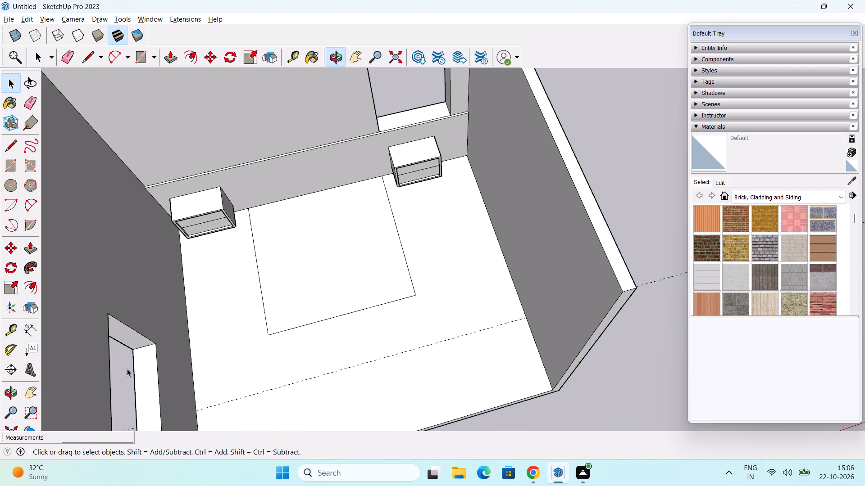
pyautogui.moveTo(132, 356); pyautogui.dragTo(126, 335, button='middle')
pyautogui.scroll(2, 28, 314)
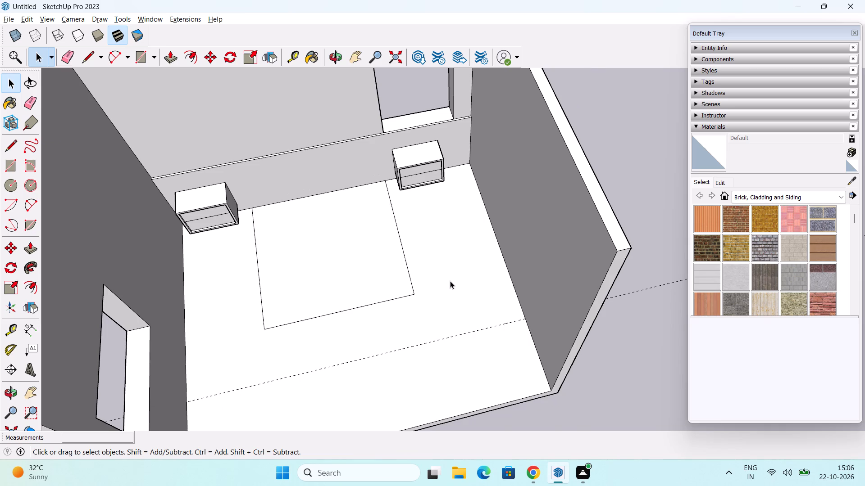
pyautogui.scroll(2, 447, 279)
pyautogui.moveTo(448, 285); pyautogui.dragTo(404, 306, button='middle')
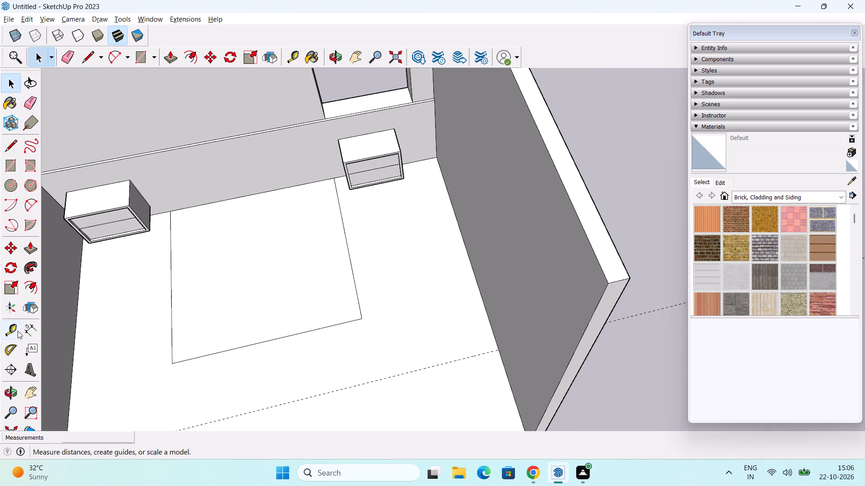
# Place a guide line across the floor, 1'6" out from the base of the back wall.
pyautogui.click(18, 331)
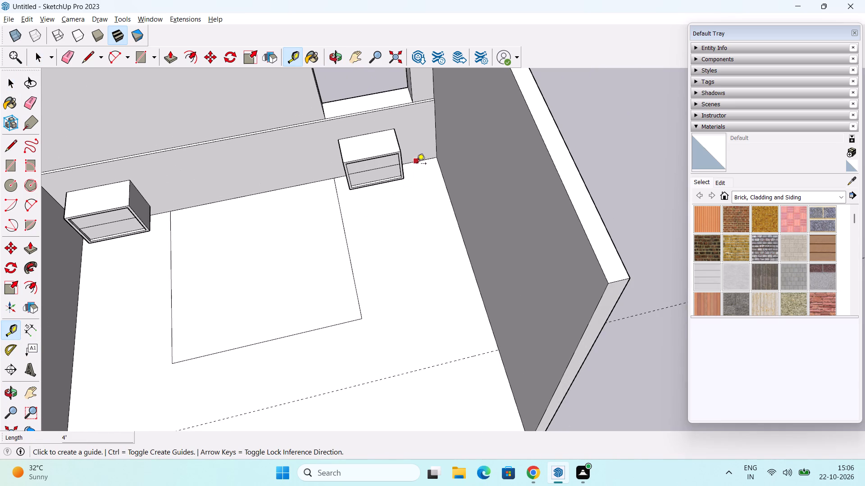
pyautogui.click(417, 164)
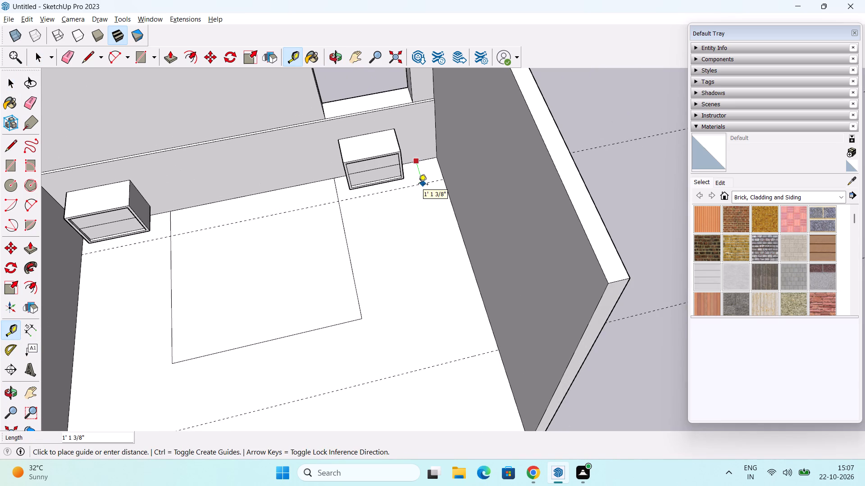
pyautogui.press('1')
pyautogui.write('\'6"')
pyautogui.press('Return')
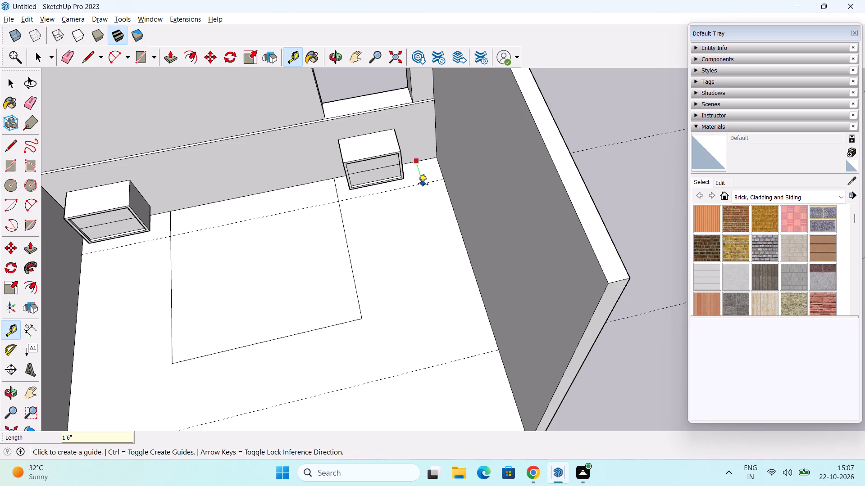
# Place another floor guide 6" from the guide near the open edge, offset toward the back wall.
pyautogui.moveTo(443, 279); pyautogui.dragTo(452, 226, button='middle')
pyautogui.moveTo(469, 251); pyautogui.dragTo(474, 266, button='middle')
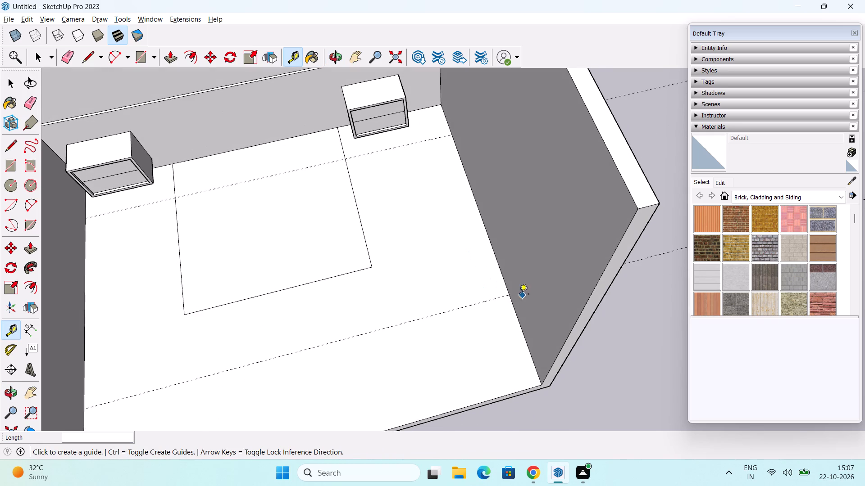
pyautogui.click(495, 298)
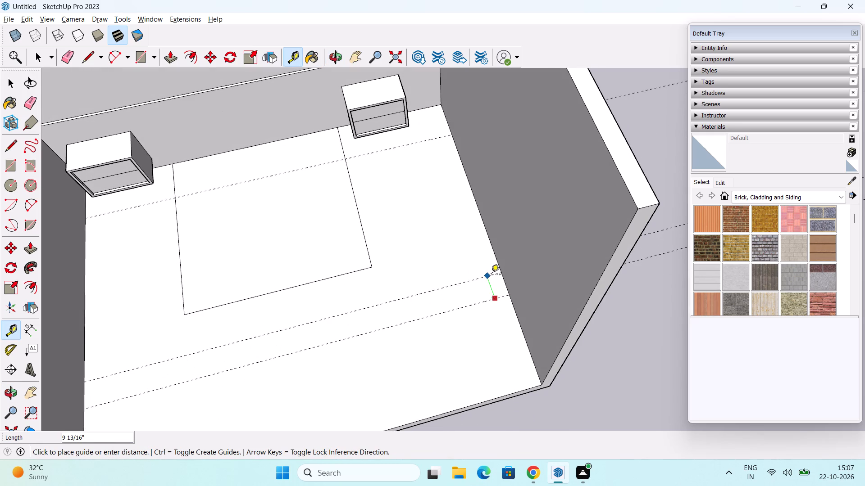
pyautogui.write('6"')
pyautogui.press('Return')
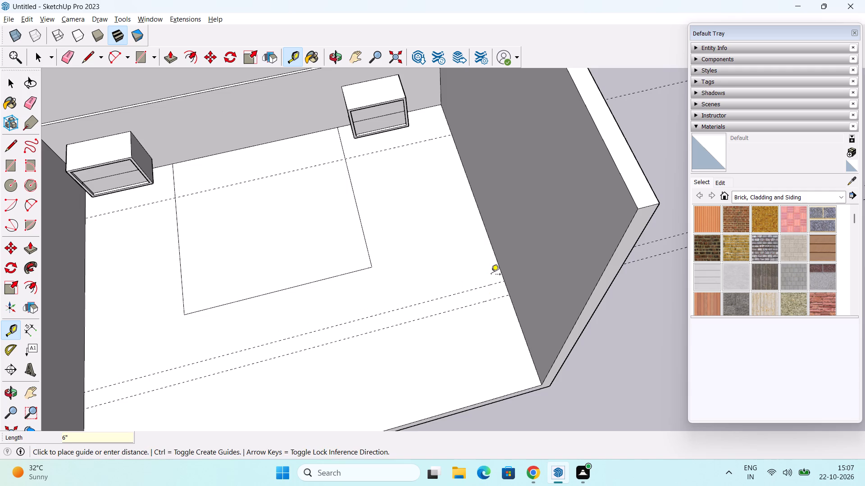
pyautogui.moveTo(499, 240); pyautogui.dragTo(506, 257, button='middle')
pyautogui.press('space')
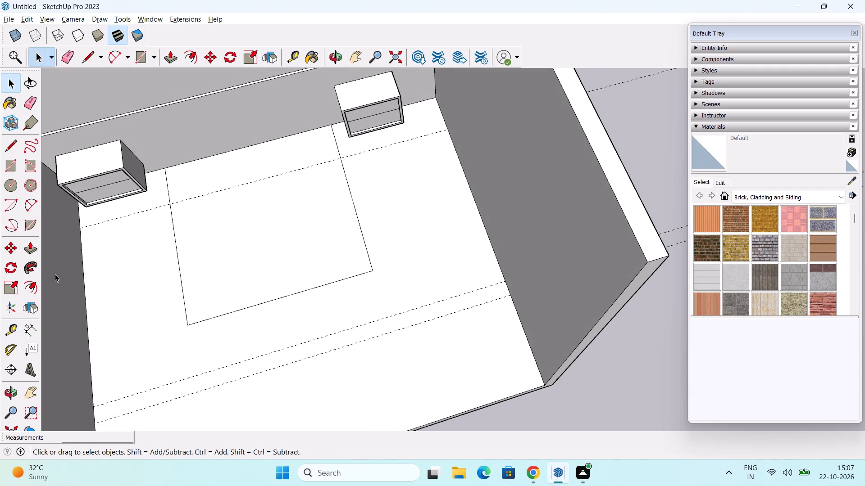
pyautogui.middleClick(45, 276)
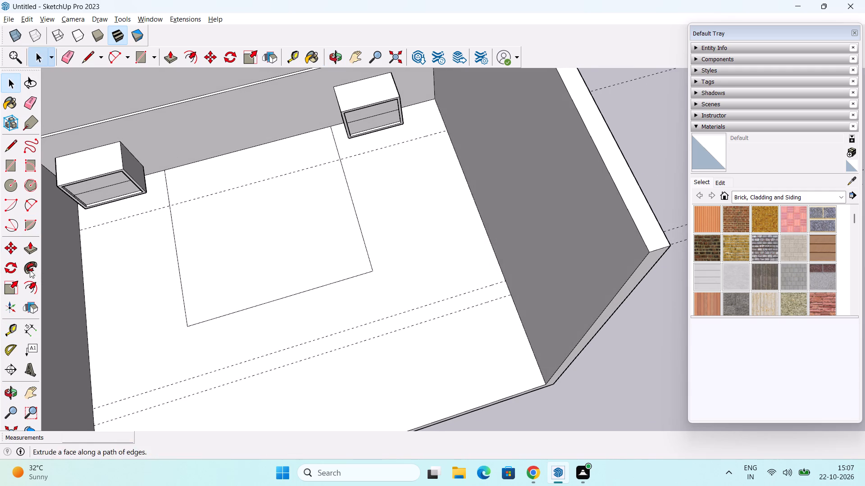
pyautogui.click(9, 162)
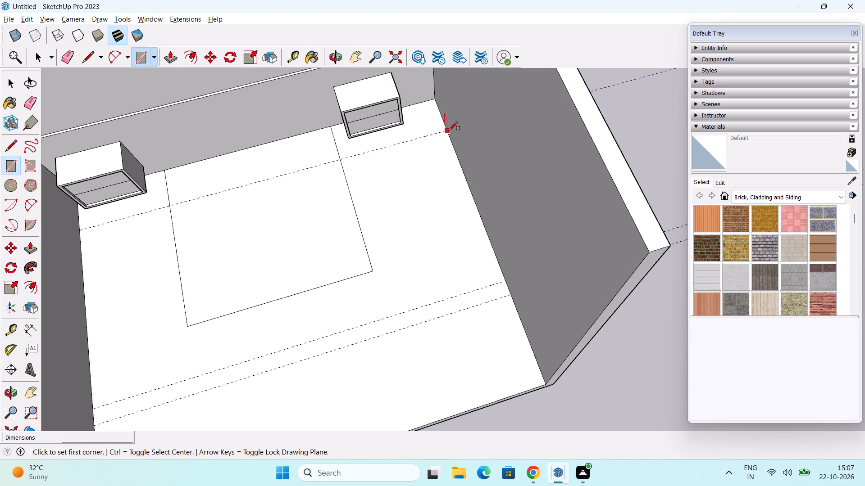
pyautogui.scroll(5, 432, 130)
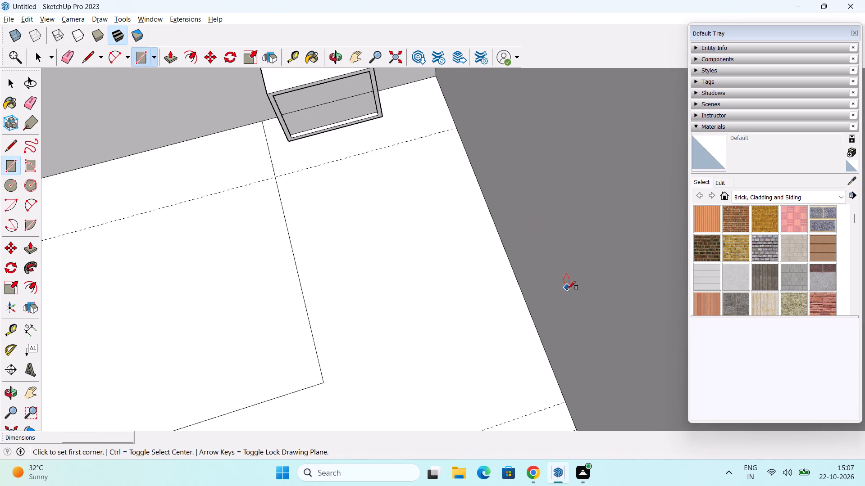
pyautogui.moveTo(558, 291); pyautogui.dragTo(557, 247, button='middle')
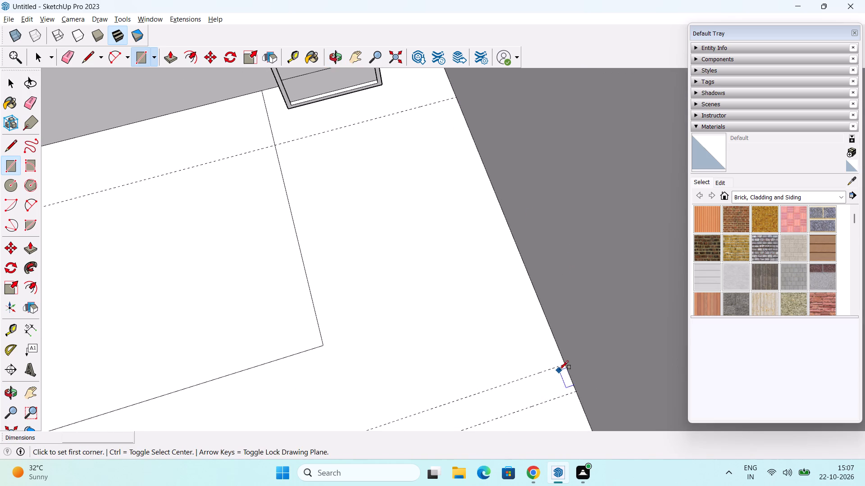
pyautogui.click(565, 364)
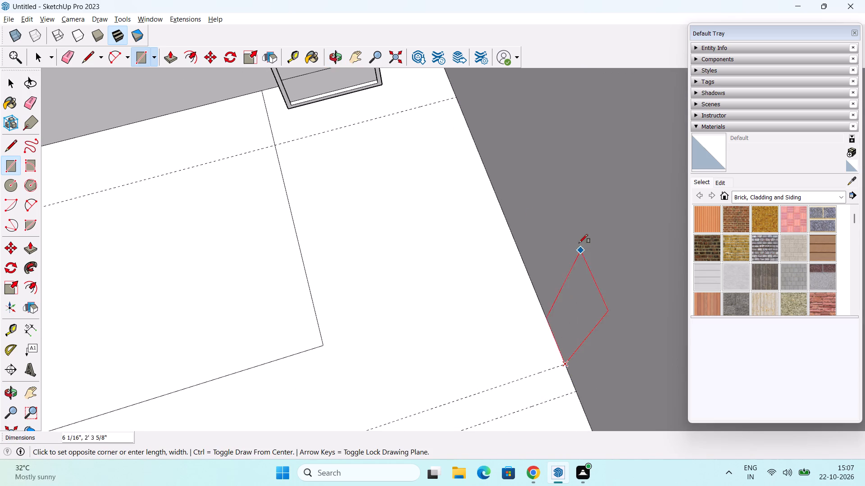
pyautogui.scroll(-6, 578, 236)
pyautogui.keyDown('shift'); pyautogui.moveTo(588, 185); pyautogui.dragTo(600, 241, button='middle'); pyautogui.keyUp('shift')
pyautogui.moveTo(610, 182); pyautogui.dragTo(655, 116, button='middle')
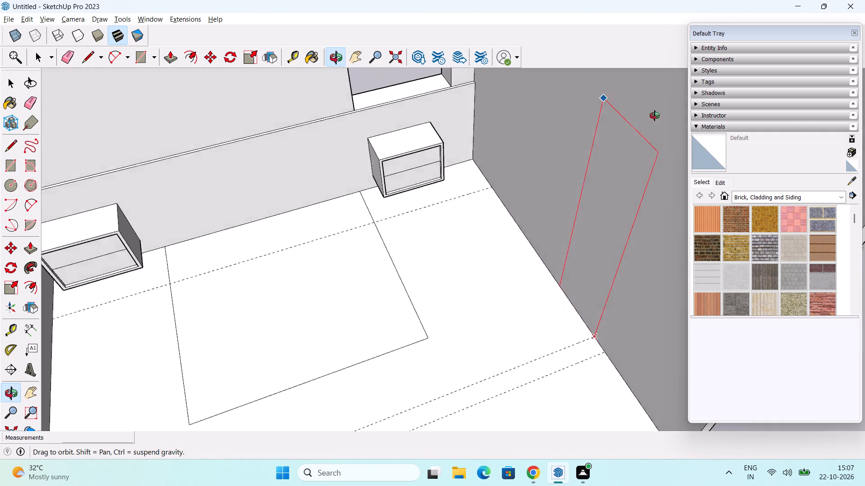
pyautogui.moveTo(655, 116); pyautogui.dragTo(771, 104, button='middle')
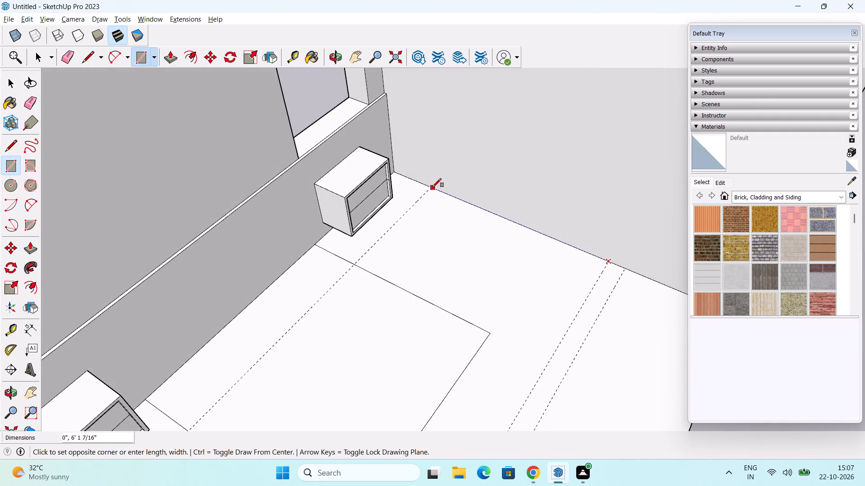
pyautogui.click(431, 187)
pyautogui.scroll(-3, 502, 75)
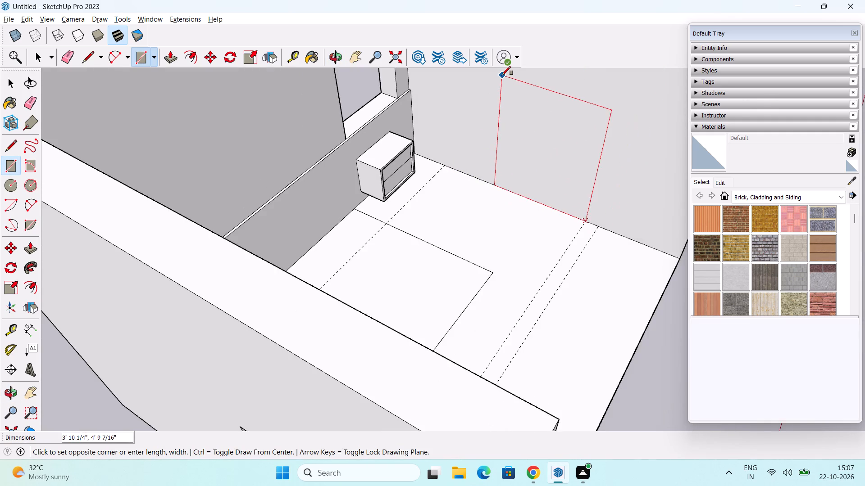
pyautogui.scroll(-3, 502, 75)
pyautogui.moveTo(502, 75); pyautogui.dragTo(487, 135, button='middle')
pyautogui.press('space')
# Draw a 9' vertical line up the side wall, starting where the 1'6" floor guide meets the wall's base.
pyautogui.moveTo(508, 184); pyautogui.dragTo(498, 183, button='middle')
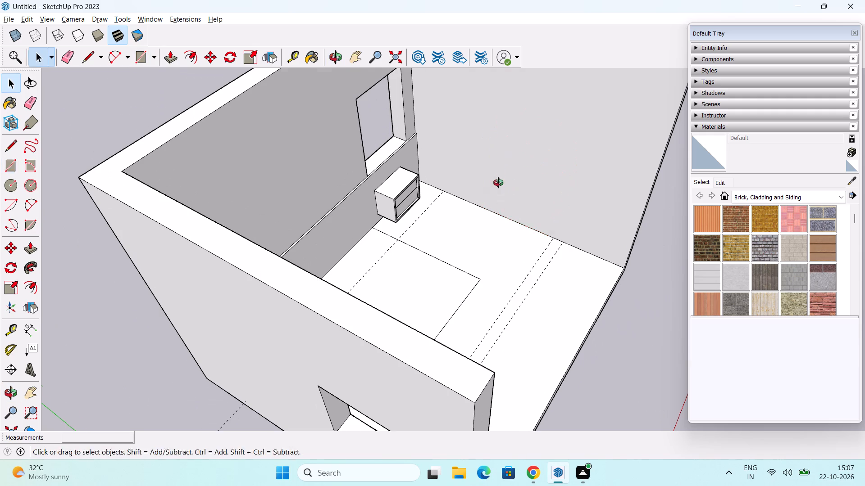
pyautogui.moveTo(498, 183); pyautogui.dragTo(477, 197, button='middle')
pyautogui.scroll(2, 45, 301)
pyautogui.press('l')
pyautogui.scroll(2, 478, 227)
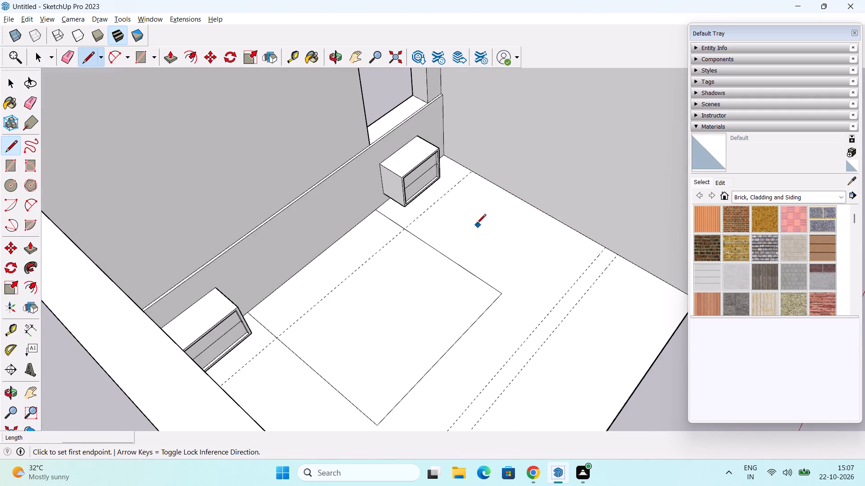
pyautogui.scroll(1, 485, 190)
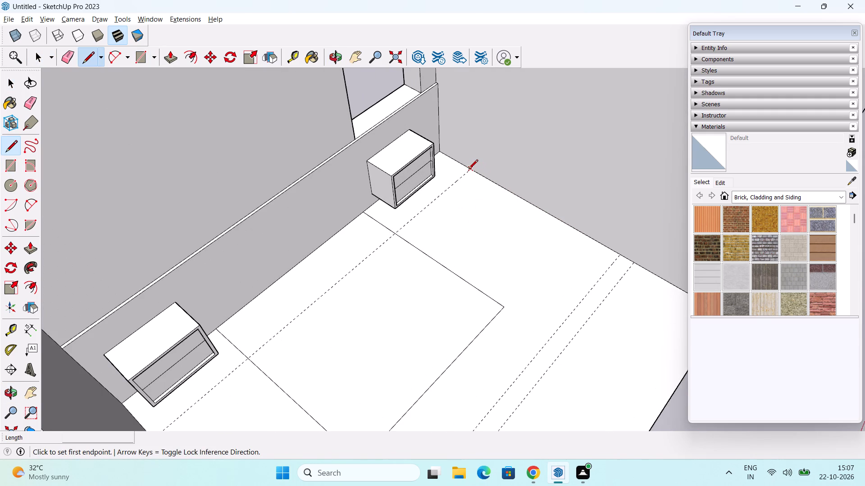
pyautogui.click(469, 170)
pyautogui.scroll(-6, 479, 125)
pyautogui.moveTo(481, 120); pyautogui.dragTo(468, 226, button='middle')
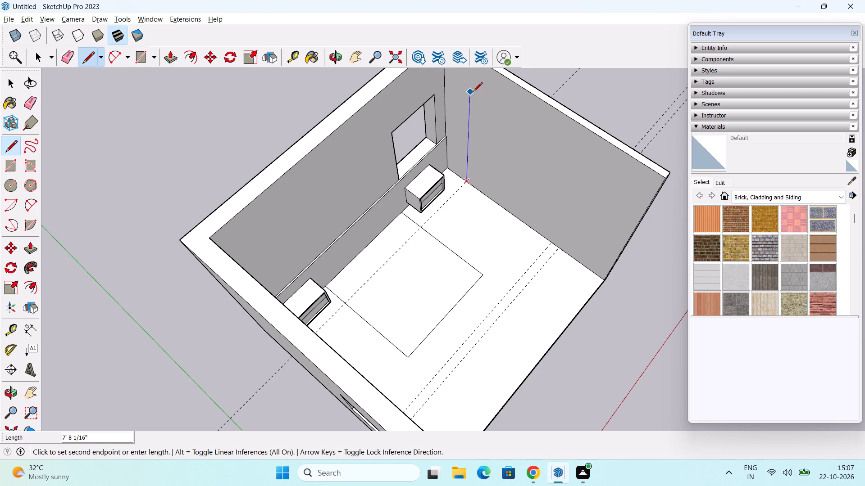
pyautogui.write("9'")
pyautogui.press('Return')
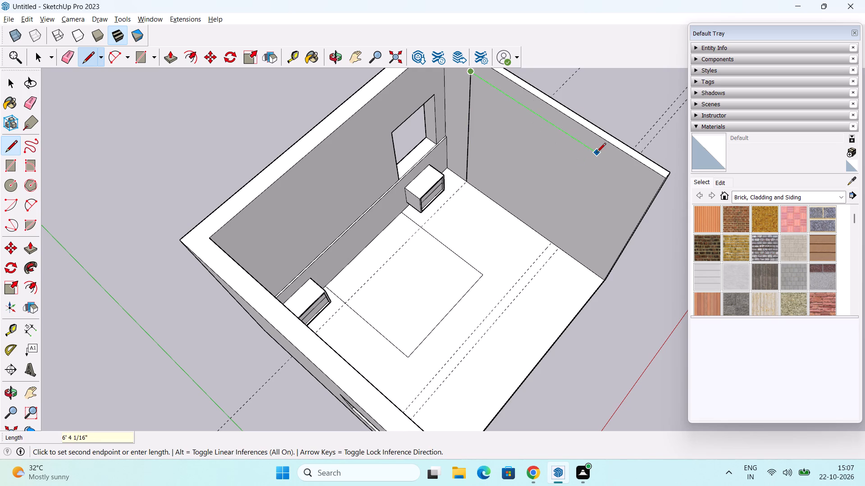
# Draw a 6' horizontal line along the side wall from the top of the vertical line toward the open edge.
pyautogui.write("6'")
pyautogui.press('Return')
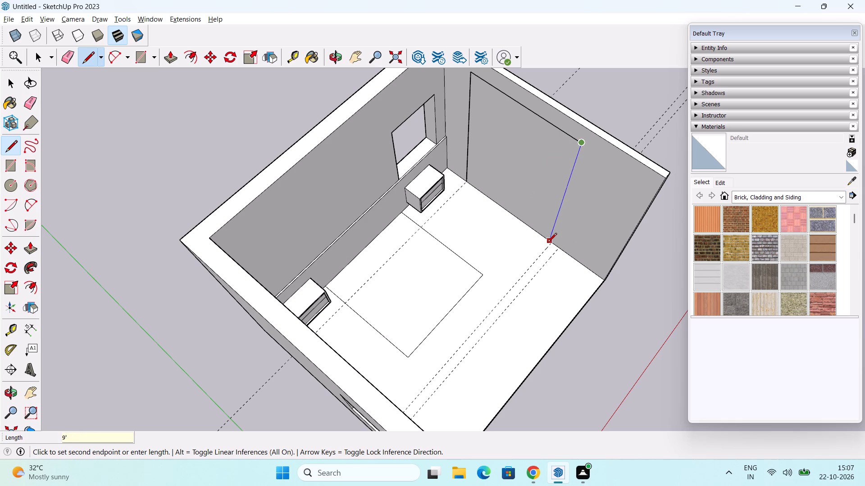
pyautogui.scroll(16, 547, 243)
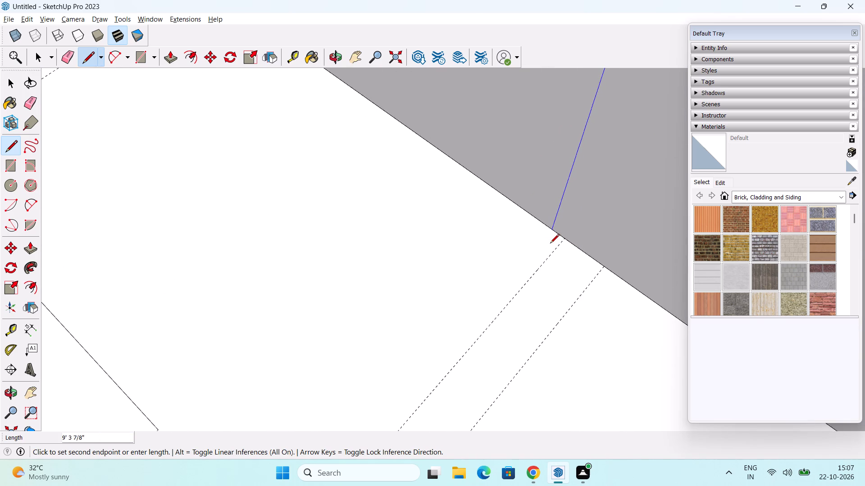
pyautogui.scroll(-13, 555, 240)
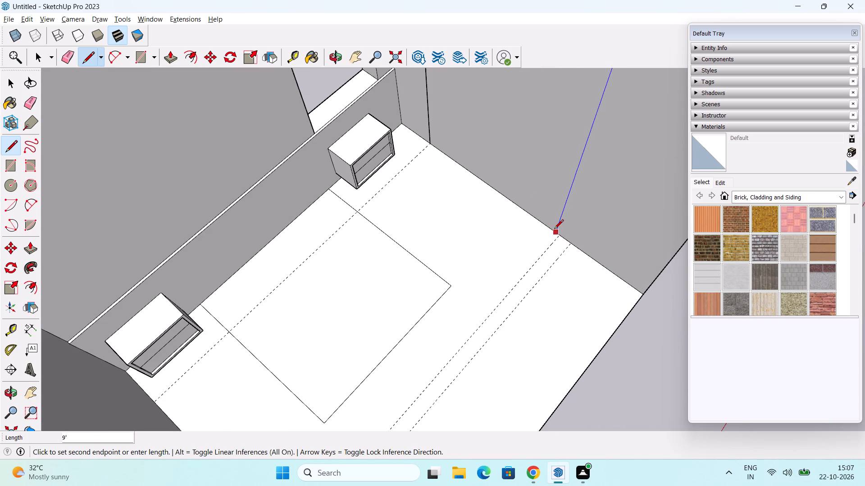
pyautogui.press('space')
pyautogui.moveTo(543, 244); pyautogui.dragTo(539, 268, button='middle')
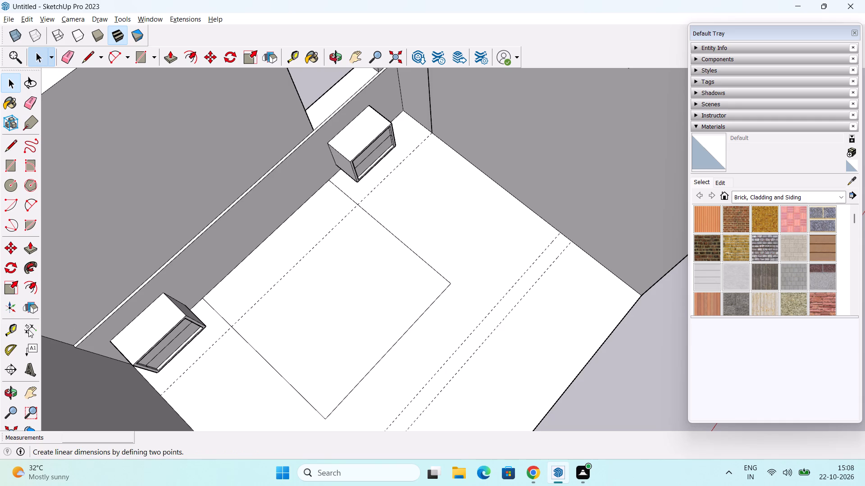
# Measure the distance along the side wall's base from the vertical line to the nearer of the two paired guides.
pyautogui.click(28, 329)
pyautogui.click(433, 131)
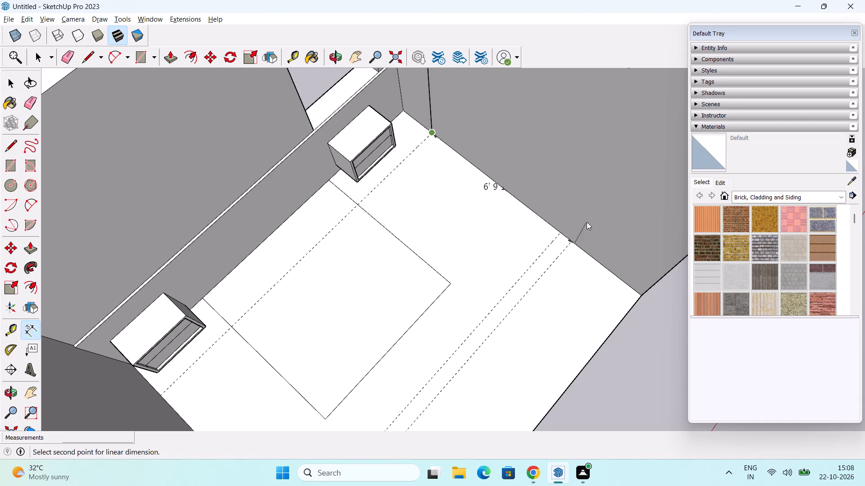
pyautogui.scroll(4, 556, 234)
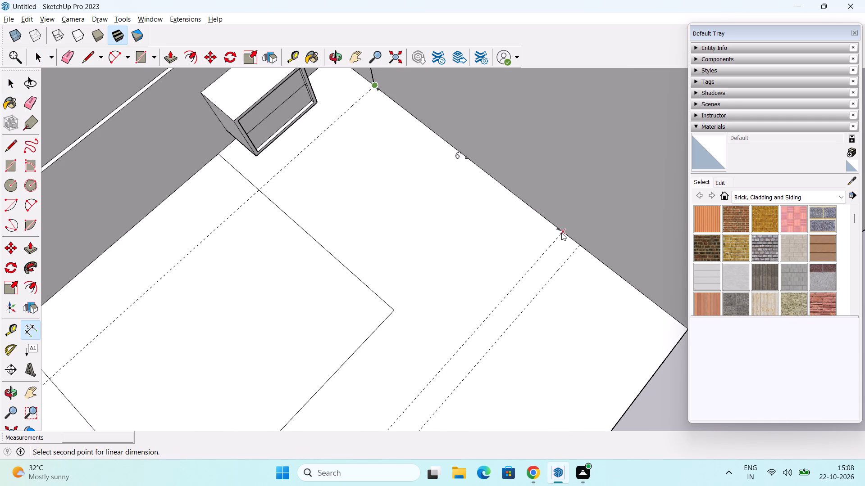
pyautogui.click(561, 233)
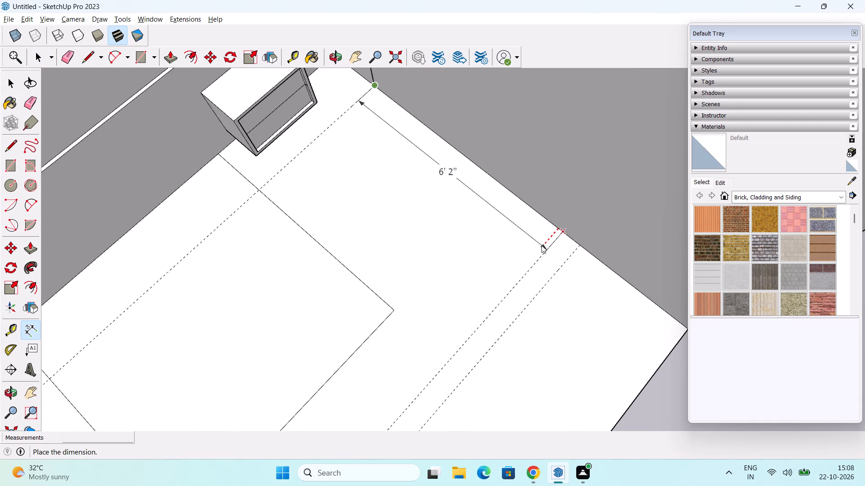
pyautogui.press('Escape')
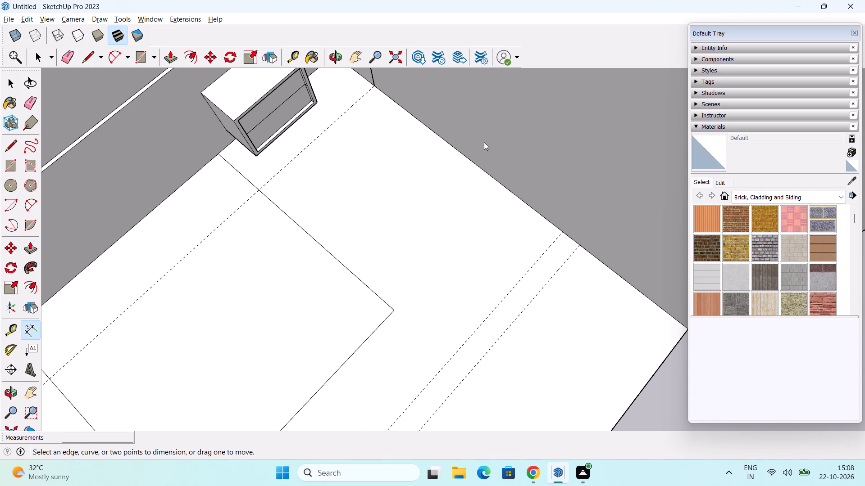
# Examine the partial outline on the side wall and the floor guides beside the bedside box from several angles.
pyautogui.scroll(-2, 484, 135)
pyautogui.keyDown('shift'); pyautogui.moveTo(445, 149); pyautogui.dragTo(469, 220, button='middle'); pyautogui.keyUp('shift')
pyautogui.scroll(-2, 464, 223)
pyautogui.moveTo(485, 252); pyautogui.dragTo(449, 155, button='middle')
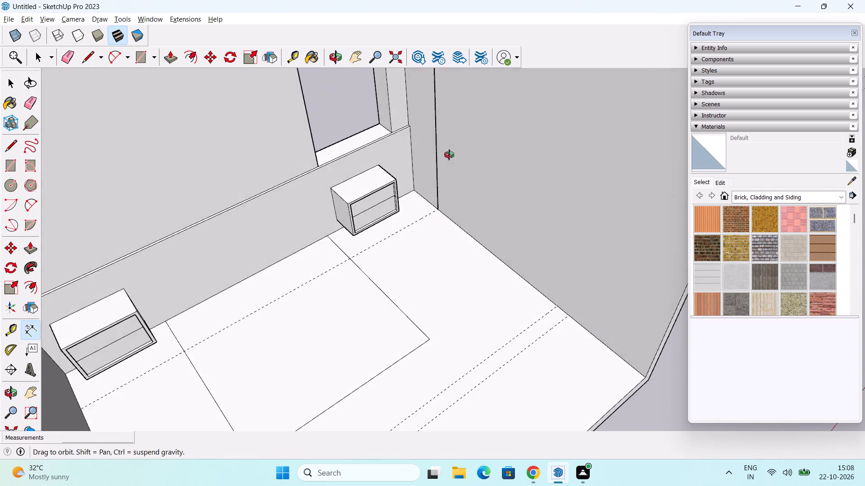
pyautogui.moveTo(449, 155); pyautogui.dragTo(441, 212, button='middle')
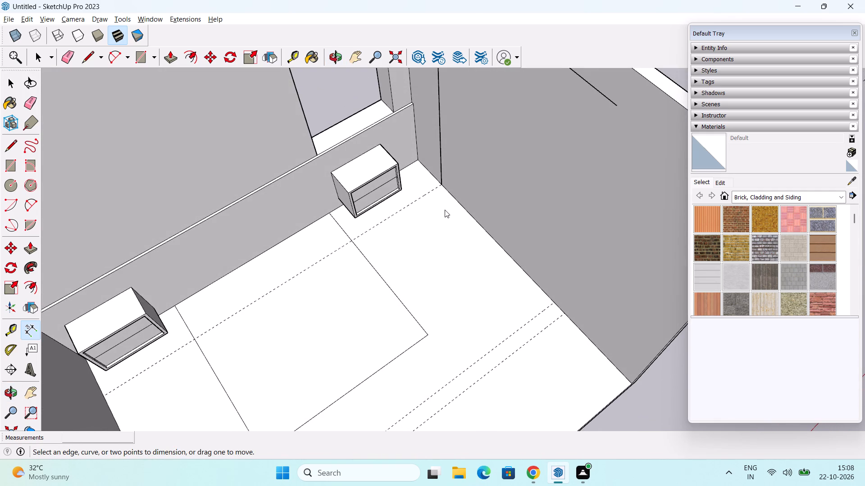
pyautogui.moveTo(466, 225); pyautogui.dragTo(449, 276, button='middle')
pyautogui.keyDown('shift'); pyautogui.moveTo(463, 271); pyautogui.dragTo(463, 278, button='middle'); pyautogui.keyUp('shift')
pyautogui.scroll(3, 459, 268)
pyautogui.moveTo(451, 244); pyautogui.dragTo(443, 217, button='middle')
pyautogui.keyDown('shift'); pyautogui.moveTo(416, 218); pyautogui.dragTo(473, 297, button='middle'); pyautogui.keyUp('shift')
pyautogui.scroll(1, 435, 241)
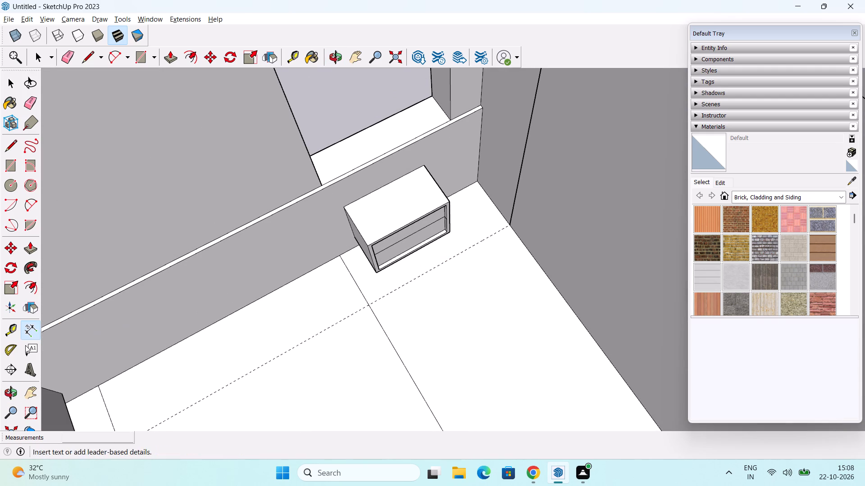
pyautogui.press('space')
pyautogui.click(5, 335)
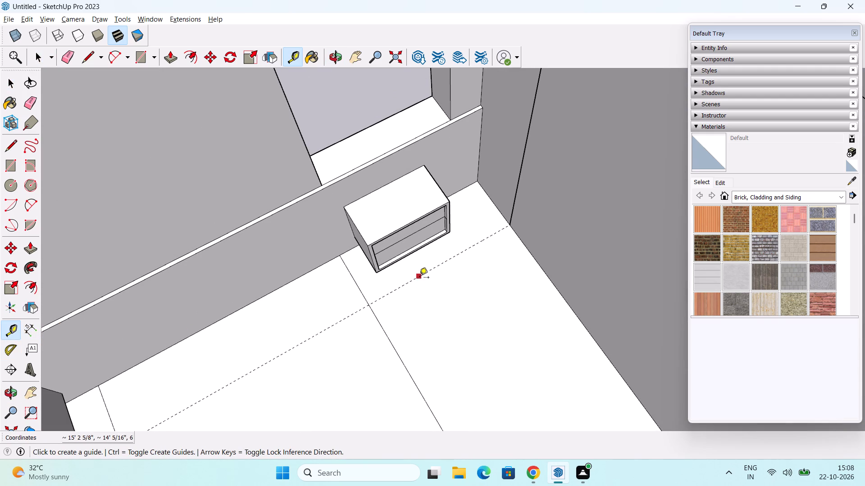
pyautogui.press('space')
pyautogui.moveTo(449, 273); pyautogui.dragTo(569, 284, button='middle')
pyautogui.keyDown('shift'); pyautogui.moveTo(533, 240); pyautogui.dragTo(487, 330, button='middle'); pyautogui.keyUp('shift')
pyautogui.scroll(-4, 486, 324)
pyautogui.moveTo(505, 318); pyautogui.dragTo(375, 231, button='middle')
pyautogui.scroll(-2, 390, 231)
pyautogui.moveTo(448, 275); pyautogui.dragTo(445, 252, button='middle')
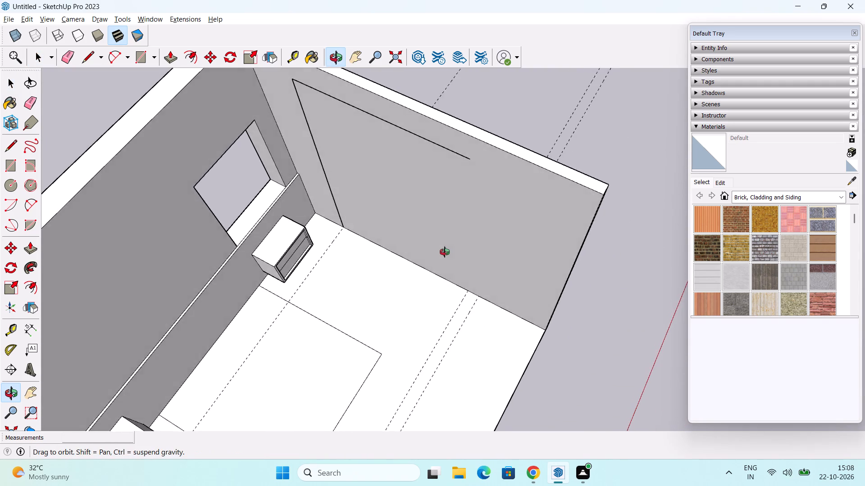
pyautogui.moveTo(445, 252); pyautogui.dragTo(482, 204, button='middle')
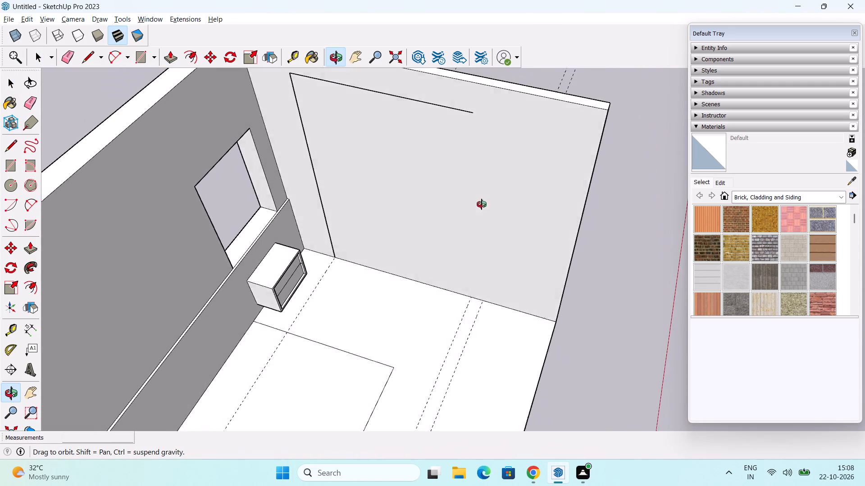
pyautogui.moveTo(482, 204); pyautogui.dragTo(421, 218, button='middle')
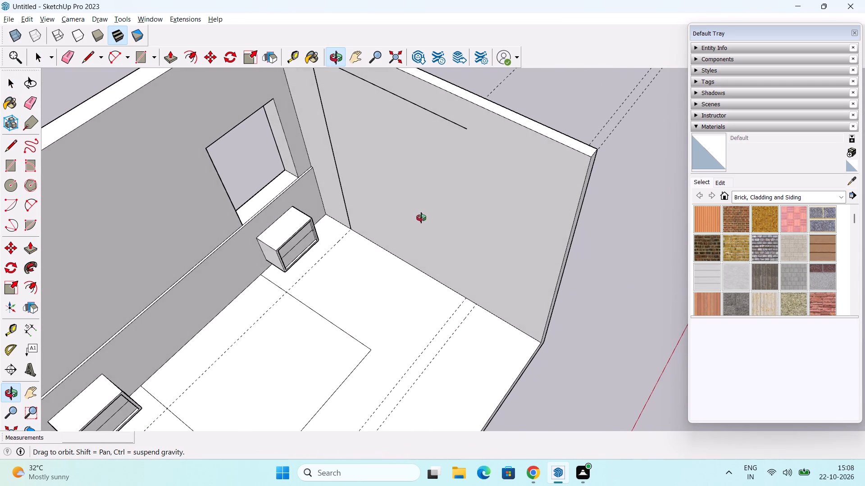
# Draw a vertical line up the side wall from the nearer paired guide to just above the top horizontal line's level.
pyautogui.moveTo(421, 218); pyautogui.dragTo(419, 241, button='middle')
pyautogui.scroll(6, 301, 227)
pyautogui.moveTo(353, 227); pyautogui.dragTo(339, 224, button='middle')
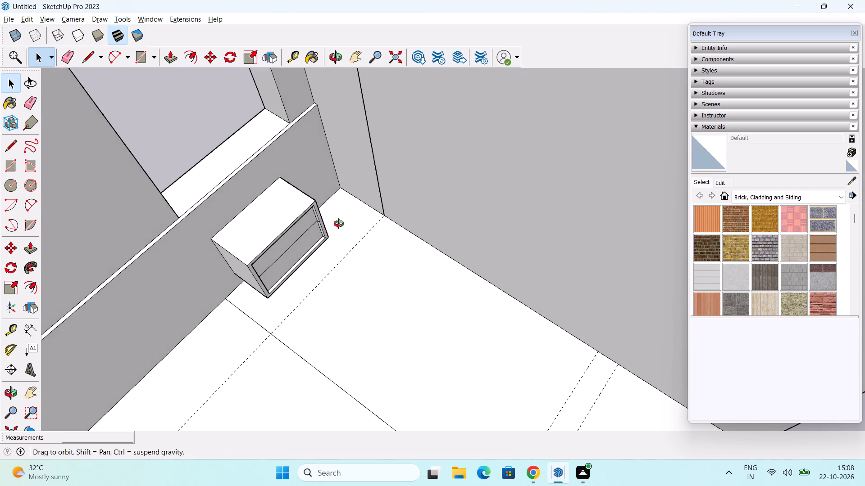
pyautogui.moveTo(339, 224); pyautogui.dragTo(323, 229, button='middle')
pyautogui.scroll(3, 355, 163)
pyautogui.moveTo(341, 207); pyautogui.dragTo(373, 196, button='middle')
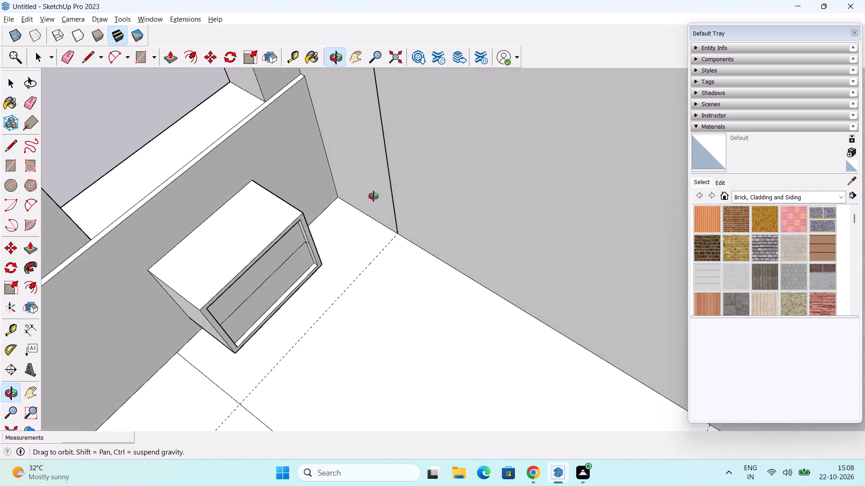
pyautogui.moveTo(373, 196); pyautogui.dragTo(387, 210, button='middle')
pyautogui.scroll(-2, 391, 211)
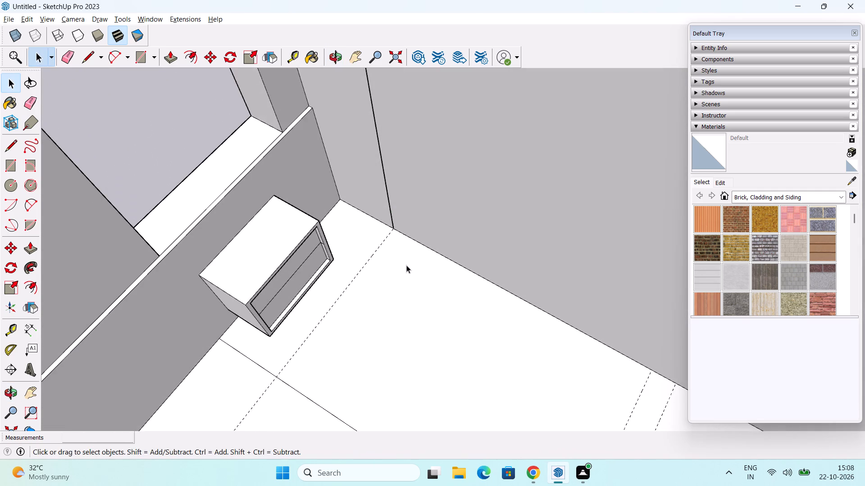
pyautogui.moveTo(406, 265); pyautogui.dragTo(408, 209, button='middle')
pyautogui.scroll(-1, 414, 208)
pyautogui.keyDown('shift'); pyautogui.moveTo(432, 237); pyautogui.dragTo(390, 206, button='middle'); pyautogui.keyUp('shift')
pyautogui.moveTo(433, 235); pyautogui.dragTo(441, 238, button='middle')
pyautogui.keyDown('shift'); pyautogui.moveTo(403, 207); pyautogui.dragTo(403, 232, button='middle'); pyautogui.keyUp('shift')
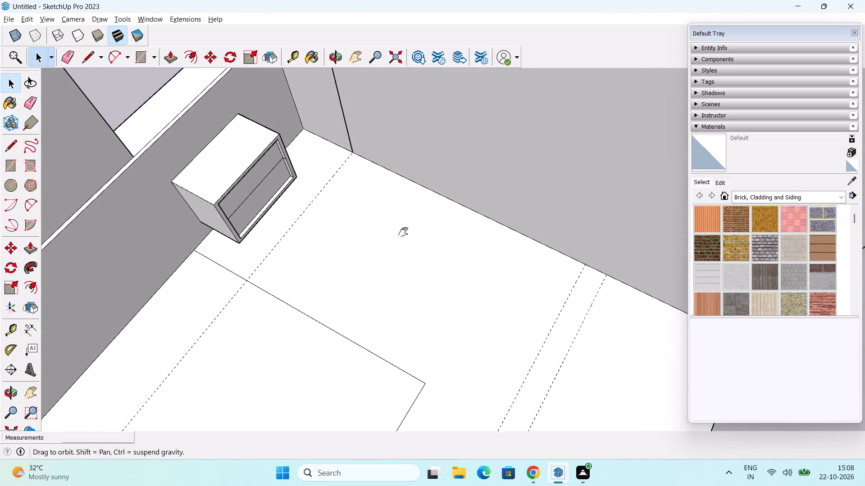
pyautogui.keyDown('shift'); pyautogui.moveTo(403, 232); pyautogui.dragTo(400, 266, button='middle'); pyautogui.keyUp('shift')
pyautogui.scroll(-6, 414, 256)
pyautogui.keyDown('shift'); pyautogui.moveTo(441, 271); pyautogui.dragTo(431, 279, button='middle'); pyautogui.keyUp('shift')
pyautogui.press('l')
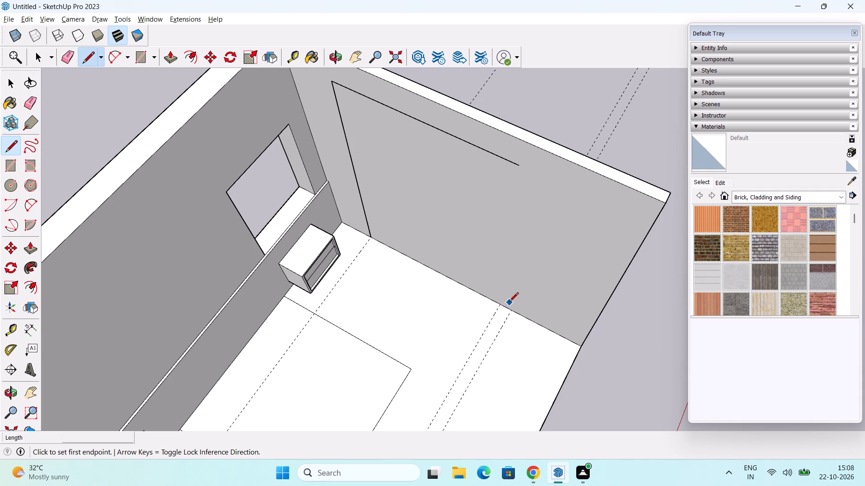
pyautogui.click(501, 306)
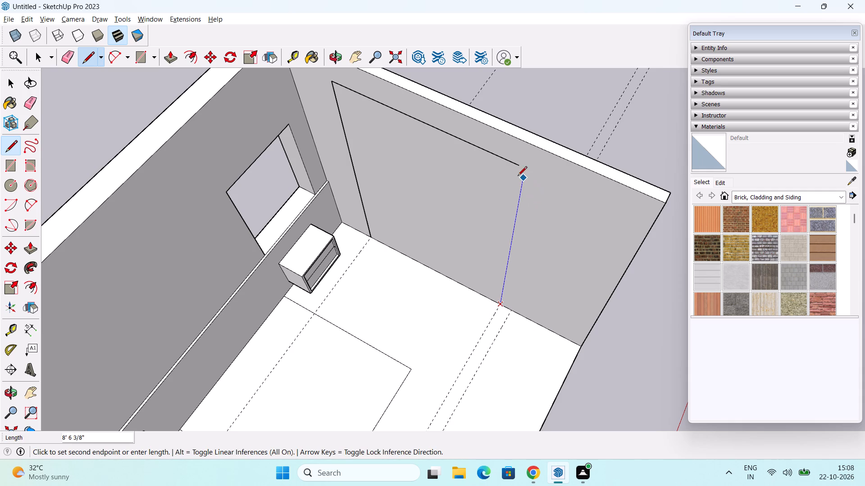
pyautogui.click(527, 160)
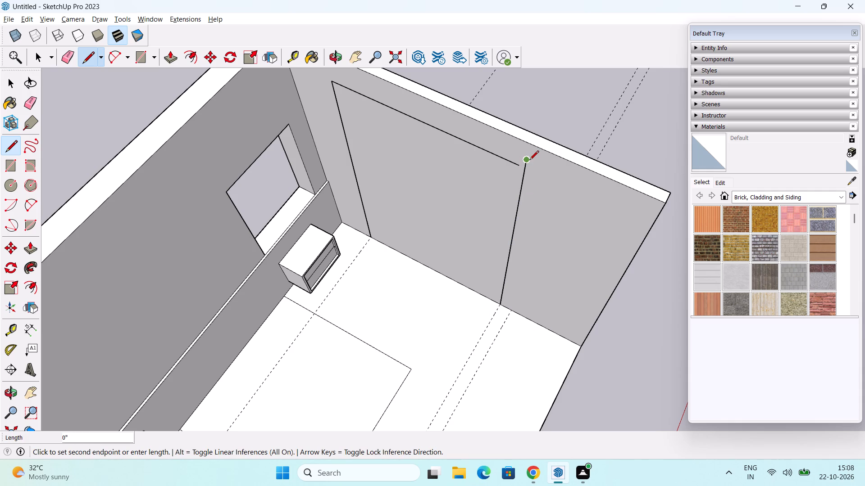
pyautogui.press('Escape')
# Extend the top horizontal line about 7" along the side wall so it crosses the new vertical line.
pyautogui.scroll(3, 502, 215)
pyautogui.moveTo(522, 181); pyautogui.dragTo(505, 264, button='middle')
pyautogui.scroll(2, 509, 242)
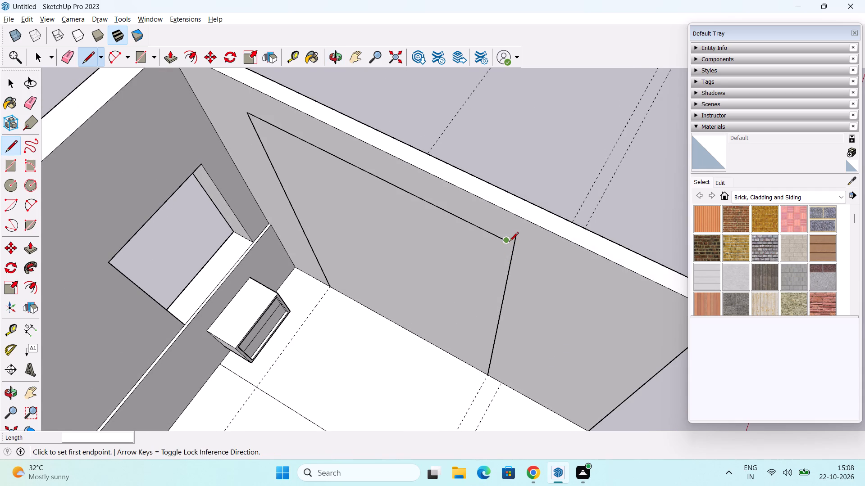
pyautogui.click(505, 243)
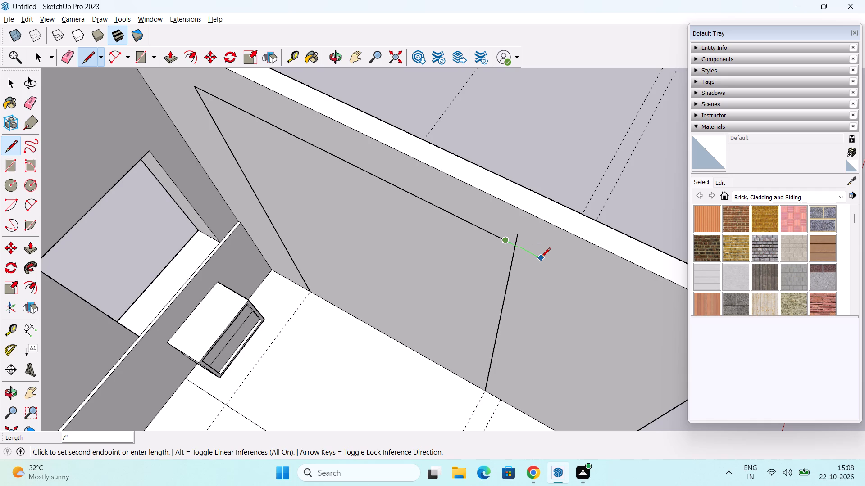
pyautogui.click(541, 258)
pyautogui.press('space')
# Erase the two overshooting line ends at the upper corner of the tall wall outline.
pyautogui.press('e')
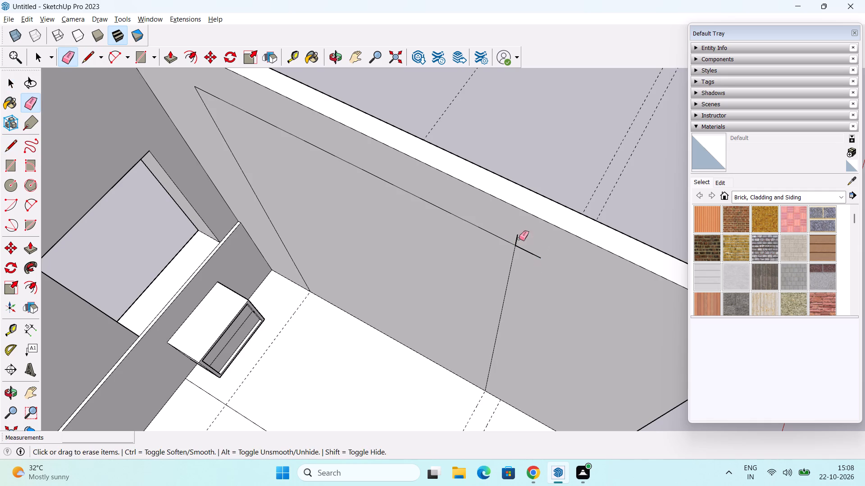
pyautogui.click(518, 237)
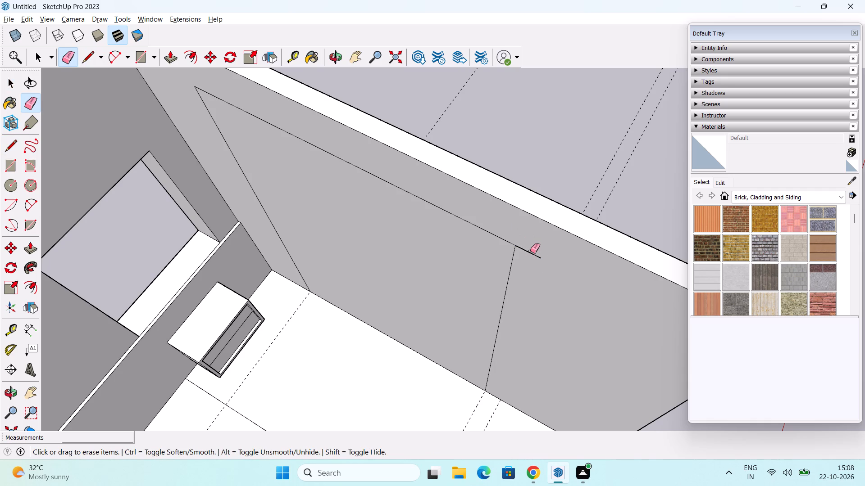
pyautogui.click(530, 251)
pyautogui.press('space')
# Push/Pull the tall outlined face on the side wall 2' into the room.
pyautogui.press('p')
pyautogui.click(439, 271)
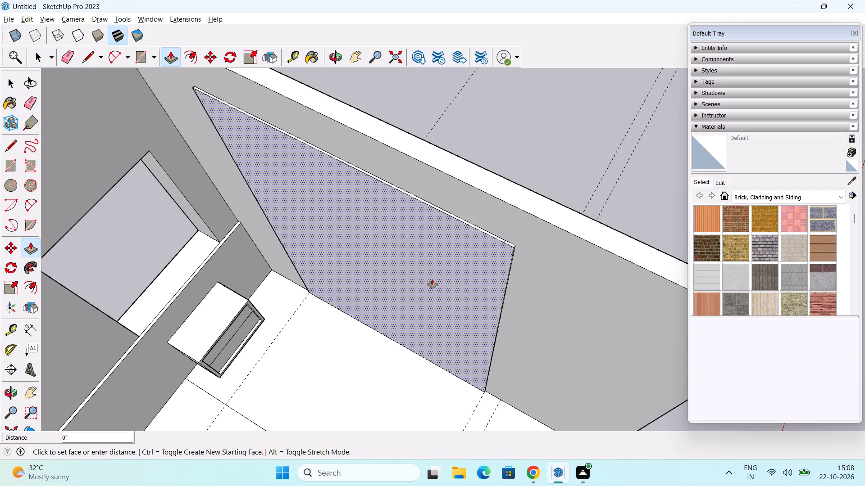
pyautogui.write("2'")
pyautogui.press('Return')
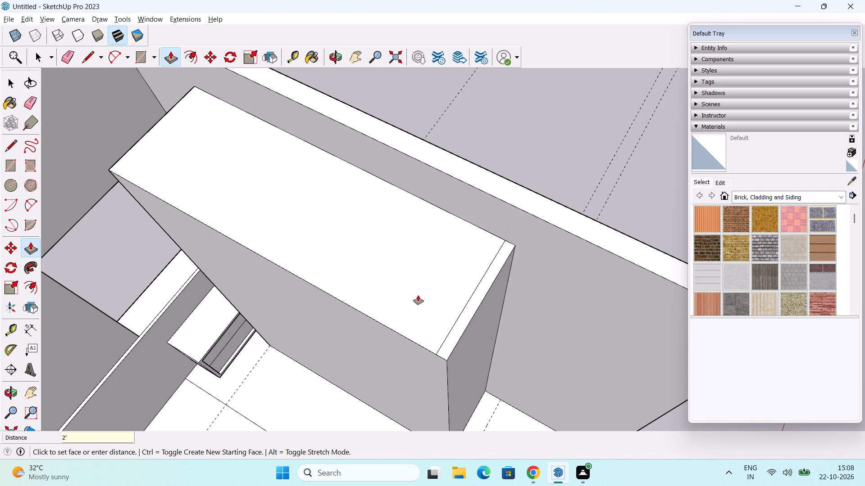
# Erase the leftover seam line across the top face of the tall block.
pyautogui.scroll(-2, 429, 271)
pyautogui.moveTo(429, 275); pyautogui.dragTo(564, 129, button='middle')
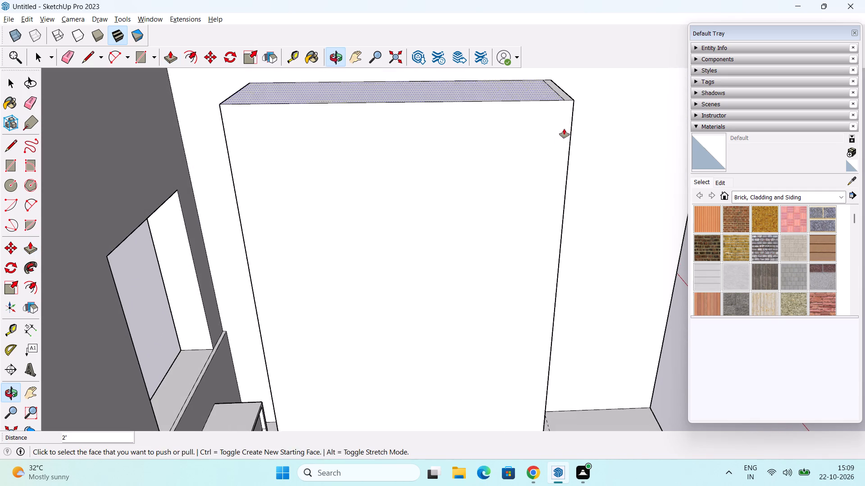
pyautogui.moveTo(486, 243); pyautogui.dragTo(518, 114, button='middle')
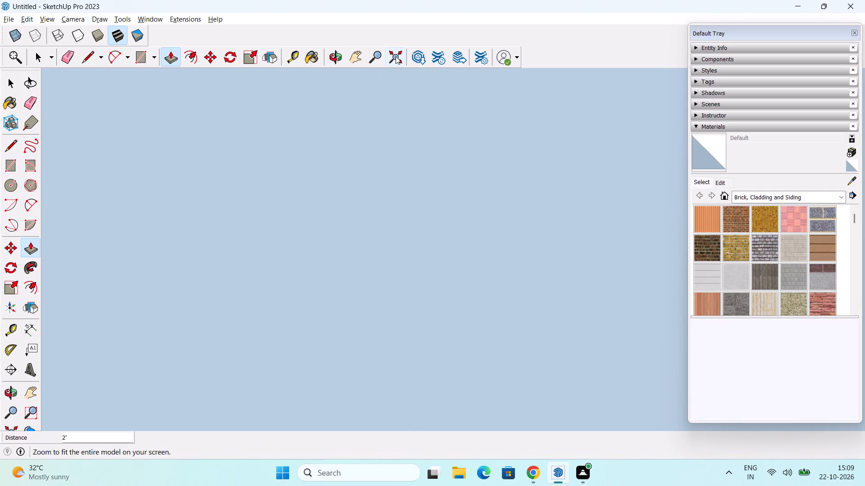
pyautogui.click(395, 56)
pyautogui.moveTo(504, 200); pyautogui.dragTo(281, 249, button='middle')
pyautogui.scroll(1, 462, 178)
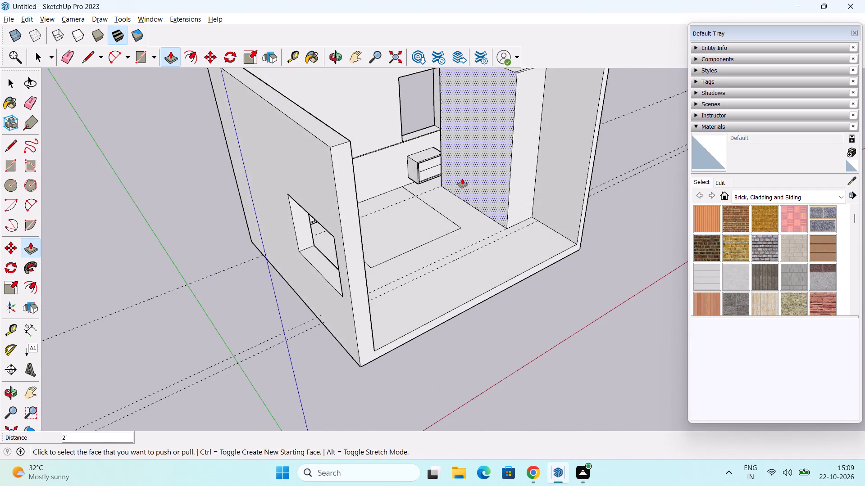
pyautogui.moveTo(460, 179); pyautogui.dragTo(369, 180, button='middle')
pyautogui.moveTo(453, 176); pyautogui.dragTo(401, 226, button='middle')
pyautogui.scroll(2, 419, 241)
pyautogui.moveTo(427, 241); pyautogui.dragTo(432, 268, button='middle')
pyautogui.press('space')
pyautogui.scroll(2, 501, 156)
pyautogui.moveTo(488, 156); pyautogui.dragTo(495, 243, button='middle')
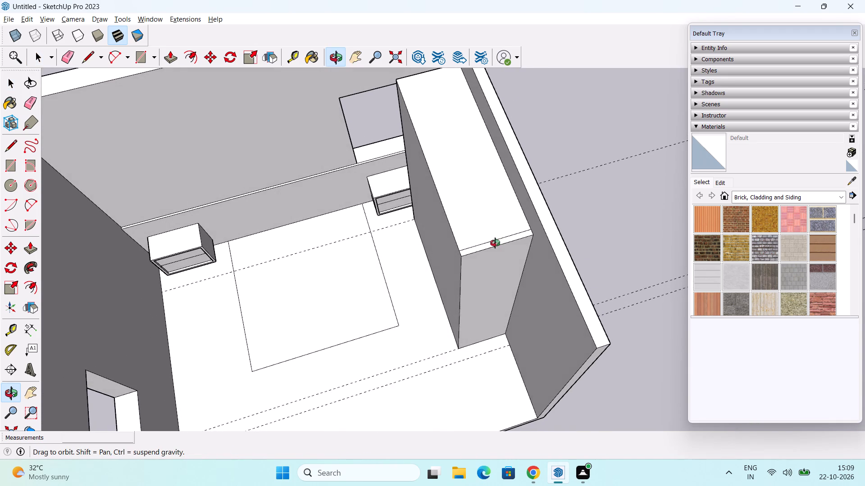
pyautogui.moveTo(495, 243); pyautogui.dragTo(496, 243, button='middle')
pyautogui.press('e')
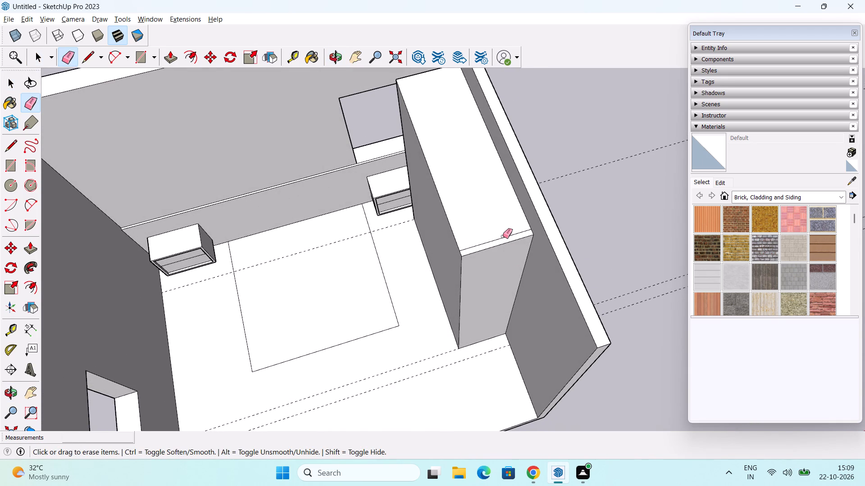
pyautogui.click(503, 237)
pyautogui.scroll(-2, 519, 255)
pyautogui.moveTo(508, 252); pyautogui.dragTo(494, 236, button='middle')
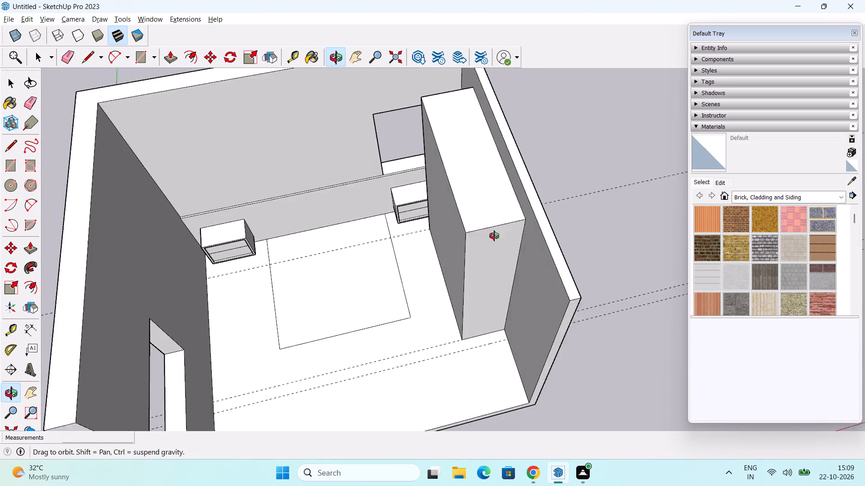
pyautogui.moveTo(494, 236); pyautogui.dragTo(495, 238, button='middle')
pyautogui.press('space')
# Delete all guides in the model.
pyautogui.scroll(-2, 495, 238)
pyautogui.moveTo(507, 283); pyautogui.dragTo(503, 229, button='middle')
pyautogui.scroll(-2, 515, 249)
pyautogui.moveTo(508, 256); pyautogui.dragTo(481, 247, button='middle')
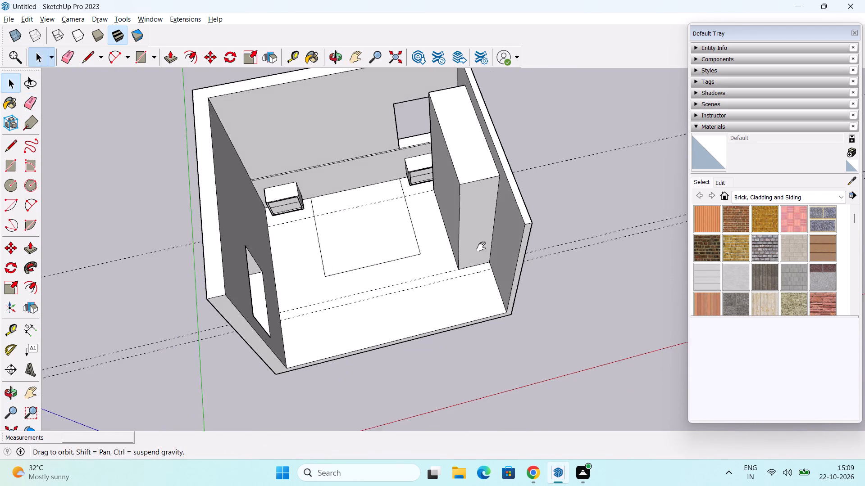
pyautogui.moveTo(481, 247); pyautogui.dragTo(477, 247, button='middle')
pyautogui.moveTo(488, 260); pyautogui.dragTo(483, 261, button='middle')
pyautogui.moveTo(301, 264); pyautogui.dragTo(308, 277, button='middle')
pyautogui.click(31, 17)
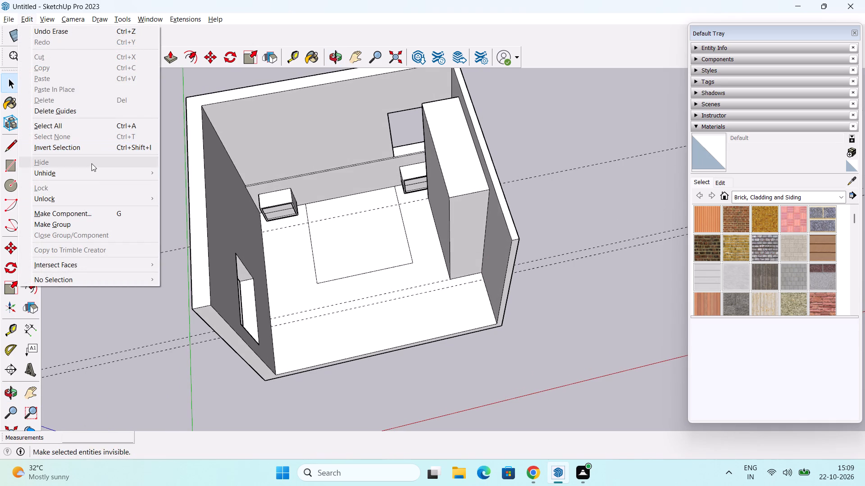
pyautogui.click(93, 115)
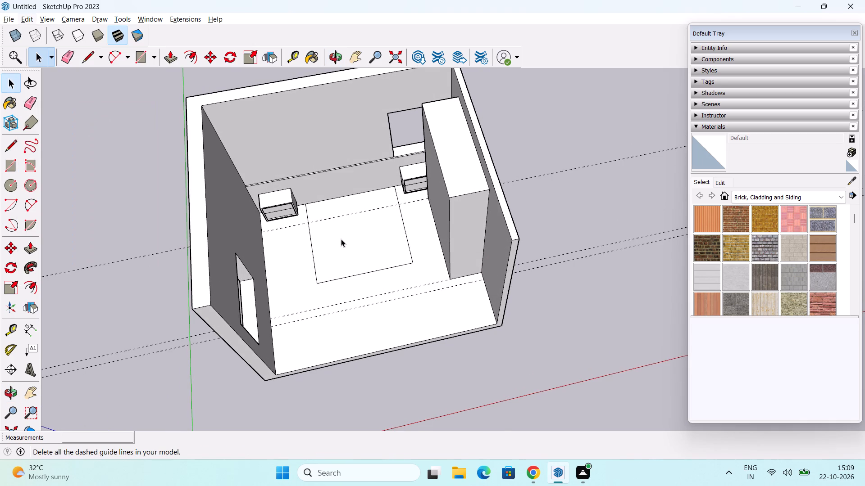
# Examine the tall block against the side wall and the bedroom layout from several angles.
pyautogui.moveTo(350, 232); pyautogui.dragTo(483, 194, button='middle')
pyautogui.scroll(1, 426, 229)
pyautogui.moveTo(428, 231); pyautogui.dragTo(503, 157, button='middle')
pyautogui.scroll(2, 444, 202)
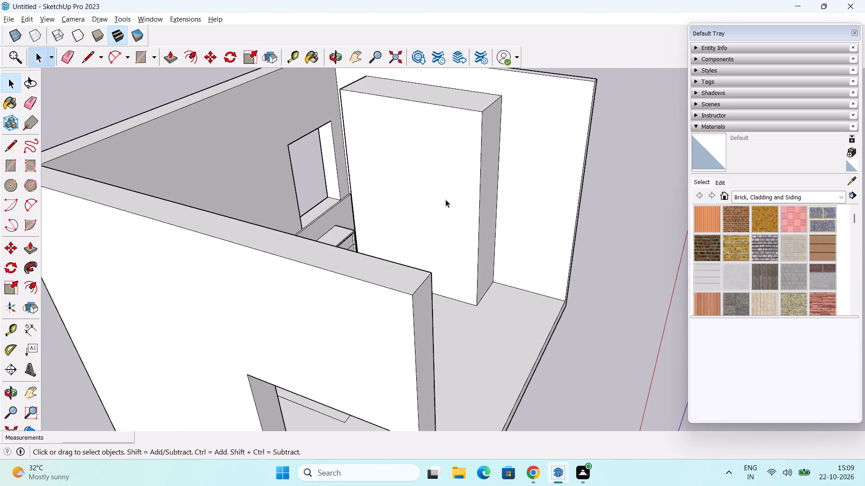
pyautogui.moveTo(442, 215); pyautogui.dragTo(428, 243, button='middle')
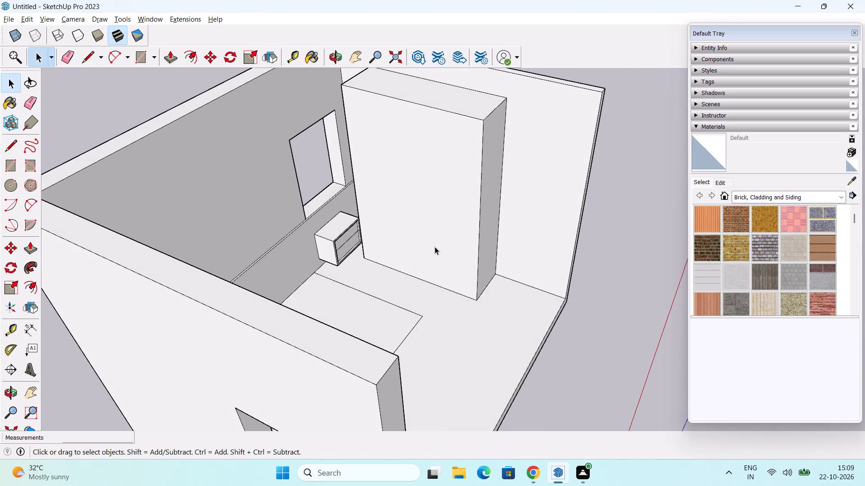
pyautogui.moveTo(435, 247); pyautogui.dragTo(583, 184, button='middle')
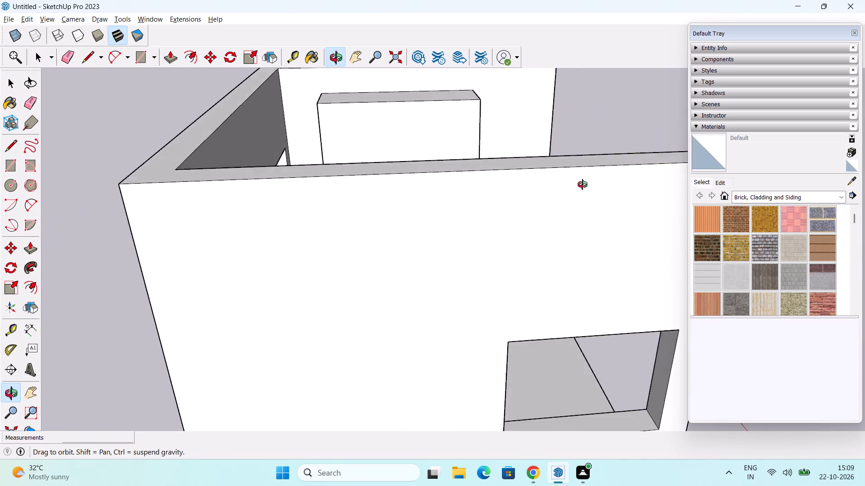
pyautogui.moveTo(583, 184); pyautogui.dragTo(449, 221, button='middle')
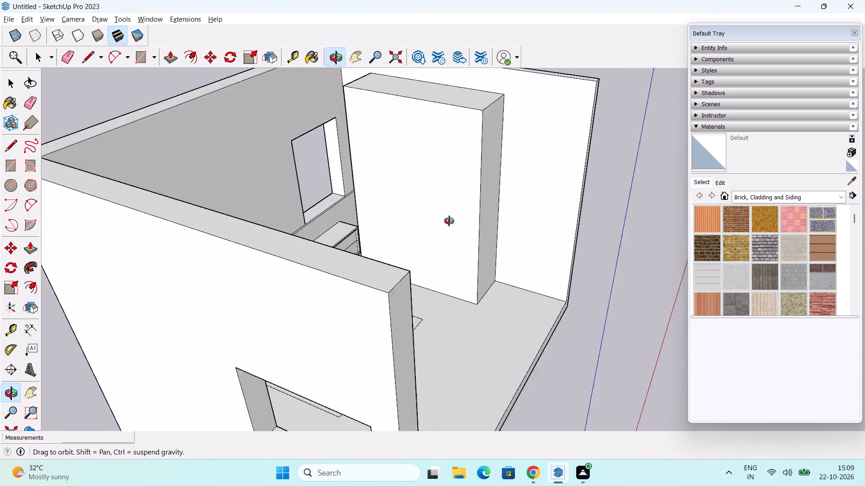
pyautogui.moveTo(449, 221); pyautogui.dragTo(419, 274, button='middle')
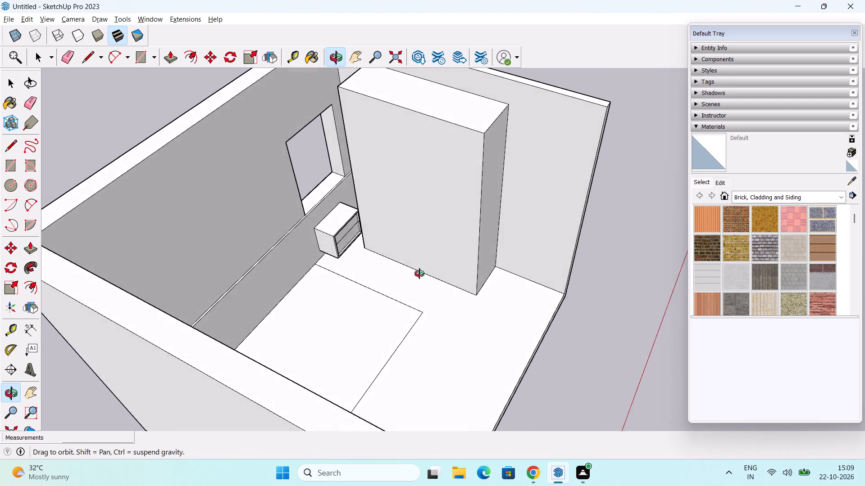
pyautogui.moveTo(419, 274); pyautogui.dragTo(278, 252, button='middle')
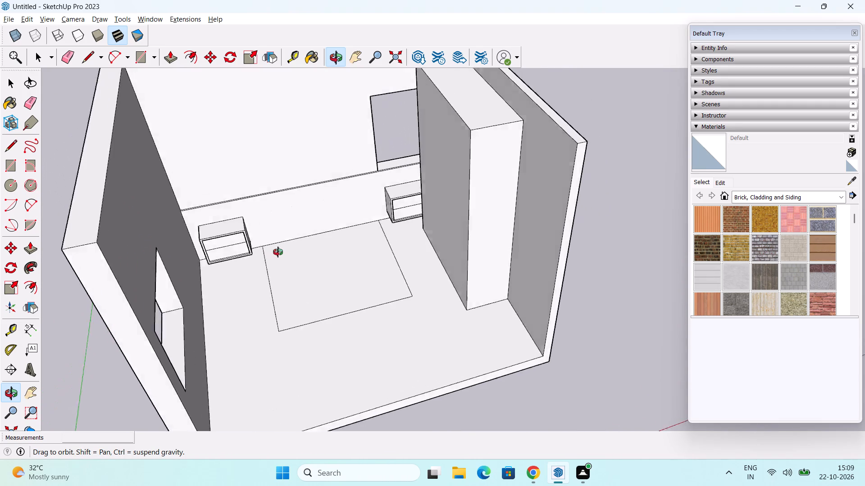
pyautogui.moveTo(278, 252); pyautogui.dragTo(290, 260, button='middle')
pyautogui.scroll(-2, 310, 249)
pyautogui.scroll(2, 387, 255)
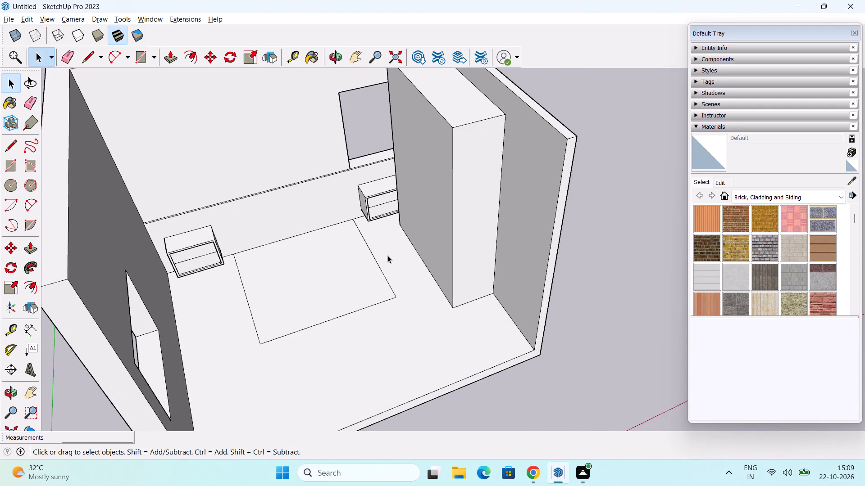
pyautogui.moveTo(401, 257); pyautogui.dragTo(358, 223, button='middle')
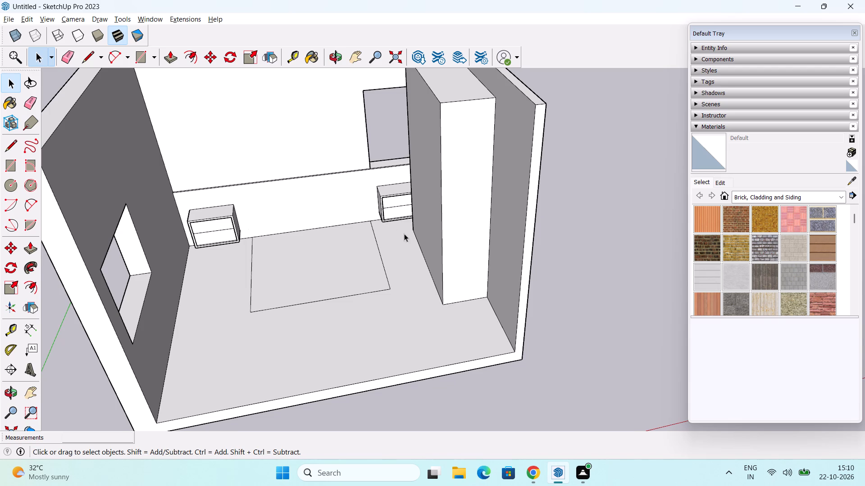
# Offset the tall block's front face outline 2" inward.
pyautogui.scroll(-1, 506, 249)
pyautogui.moveTo(496, 244); pyautogui.dragTo(635, 264, button='middle')
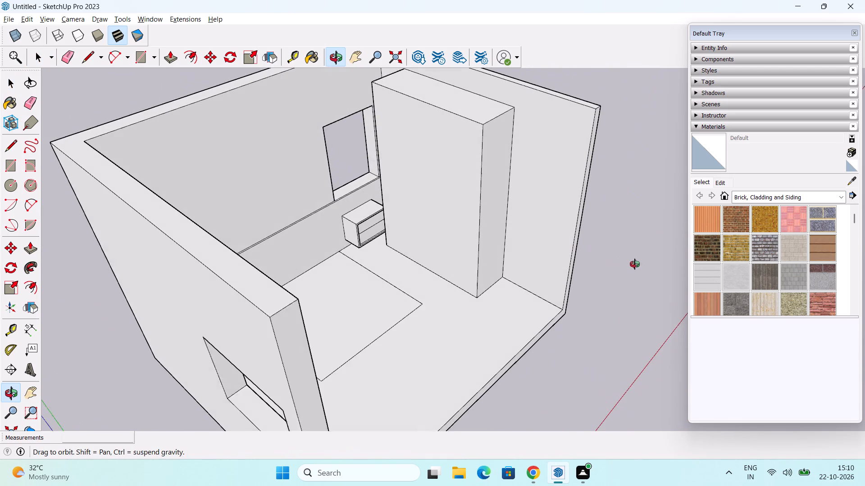
pyautogui.moveTo(635, 264); pyautogui.dragTo(635, 264, button='middle')
pyautogui.click(30, 288)
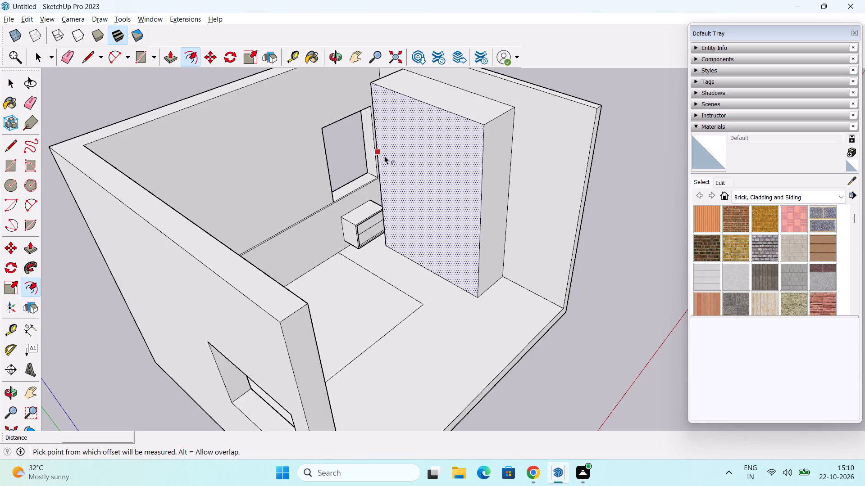
pyautogui.click(384, 156)
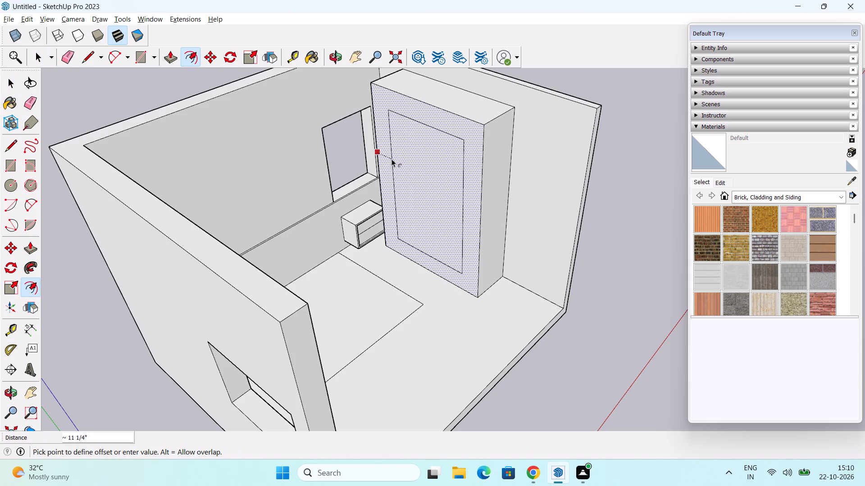
pyautogui.write('2"')
pyautogui.press('Return')
pyautogui.moveTo(395, 155); pyautogui.dragTo(410, 152, button='middle')
pyautogui.press('space')
pyautogui.press('Escape')
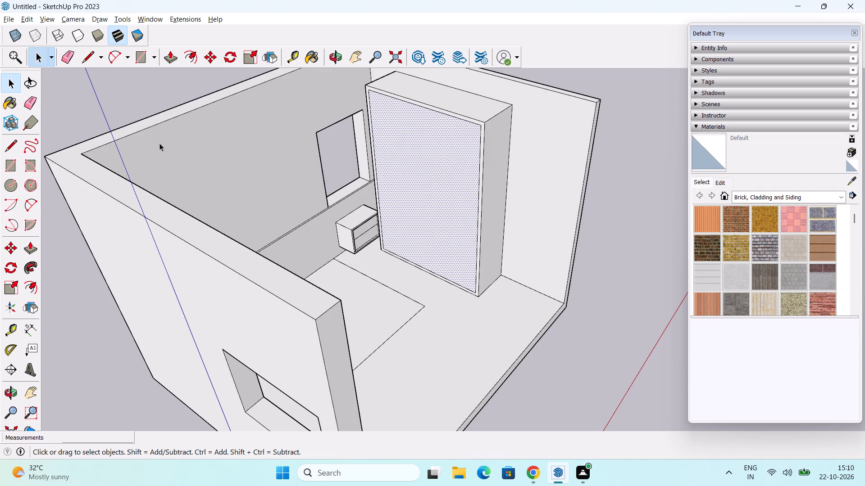
pyautogui.click(132, 90)
pyautogui.moveTo(455, 228); pyautogui.dragTo(484, 222, button='middle')
pyautogui.scroll(2, 442, 224)
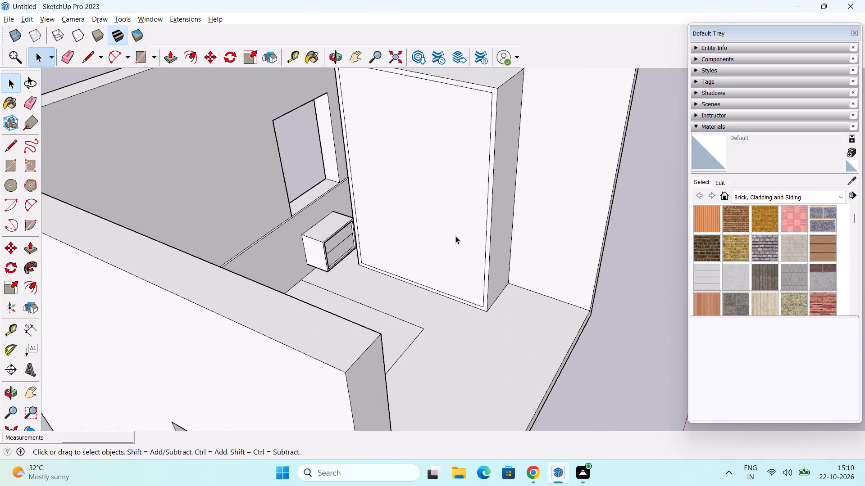
# Examine the cabinet's framed front and its surroundings from several angles.
pyautogui.moveTo(455, 236); pyautogui.dragTo(408, 224, button='middle')
pyautogui.scroll(2, 414, 230)
pyautogui.moveTo(426, 251); pyautogui.dragTo(459, 239, button='middle')
pyautogui.scroll(-1, 461, 239)
pyautogui.moveTo(461, 239); pyautogui.dragTo(451, 283, button='middle')
pyautogui.moveTo(451, 283); pyautogui.dragTo(464, 261, button='middle')
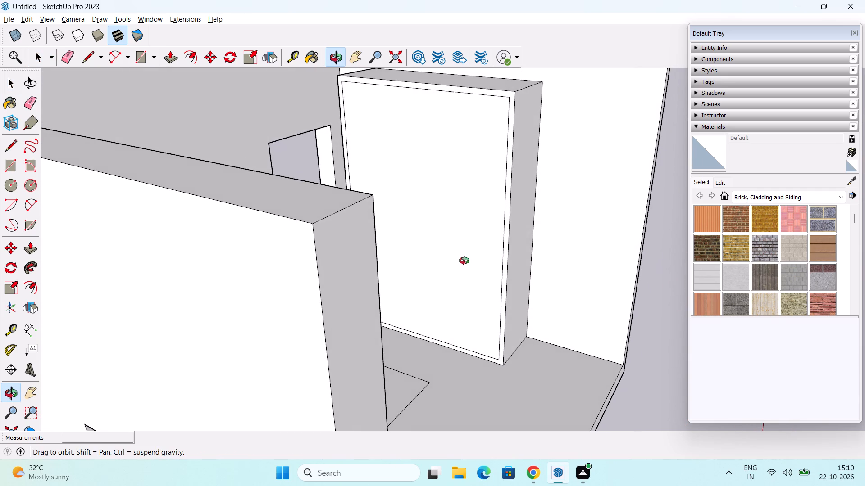
pyautogui.moveTo(464, 261); pyautogui.dragTo(457, 286, button='middle')
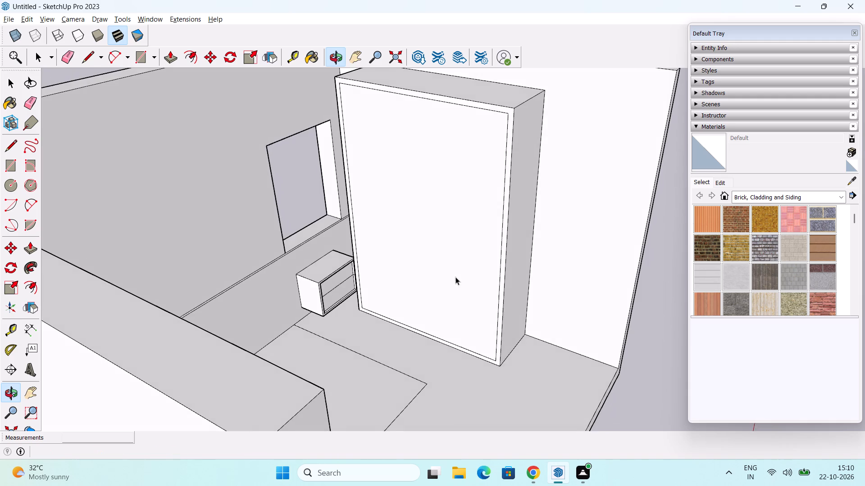
pyautogui.scroll(2, 447, 237)
pyautogui.moveTo(451, 238); pyautogui.dragTo(419, 261, button='middle')
pyautogui.keyDown('shift'); pyautogui.moveTo(421, 261); pyautogui.dragTo(421, 292, button='middle'); pyautogui.keyUp('shift')
pyautogui.moveTo(418, 282); pyautogui.dragTo(432, 283, button='middle')
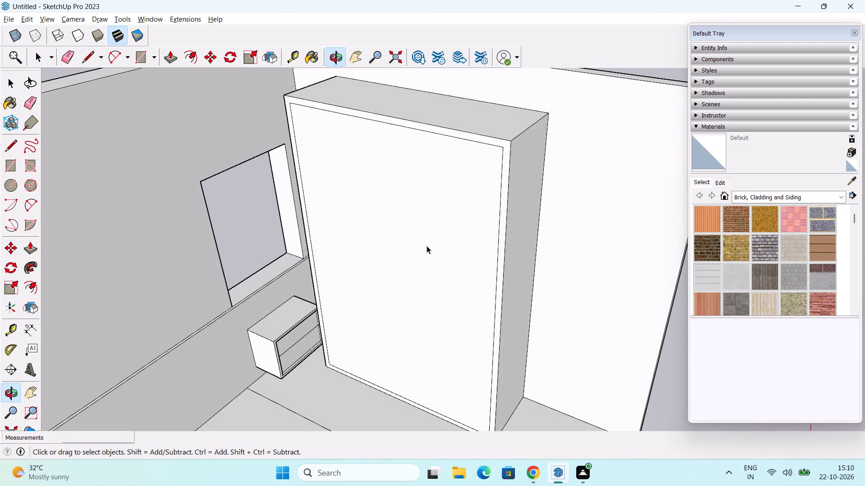
pyautogui.keyDown('shift'); pyautogui.moveTo(420, 268); pyautogui.dragTo(441, 235, button='middle'); pyautogui.keyUp('shift')
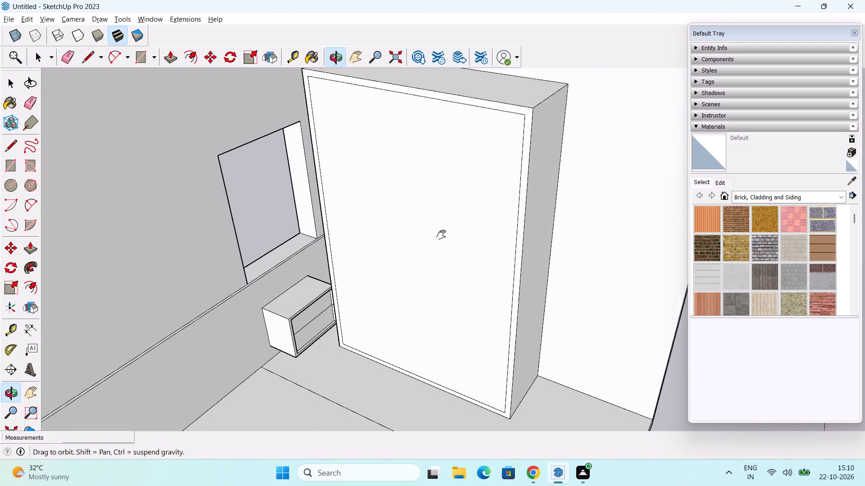
pyautogui.keyDown('shift'); pyautogui.moveTo(441, 235); pyautogui.dragTo(443, 230, button='middle'); pyautogui.keyUp('shift')
pyautogui.moveTo(461, 302); pyautogui.dragTo(465, 295, button='middle')
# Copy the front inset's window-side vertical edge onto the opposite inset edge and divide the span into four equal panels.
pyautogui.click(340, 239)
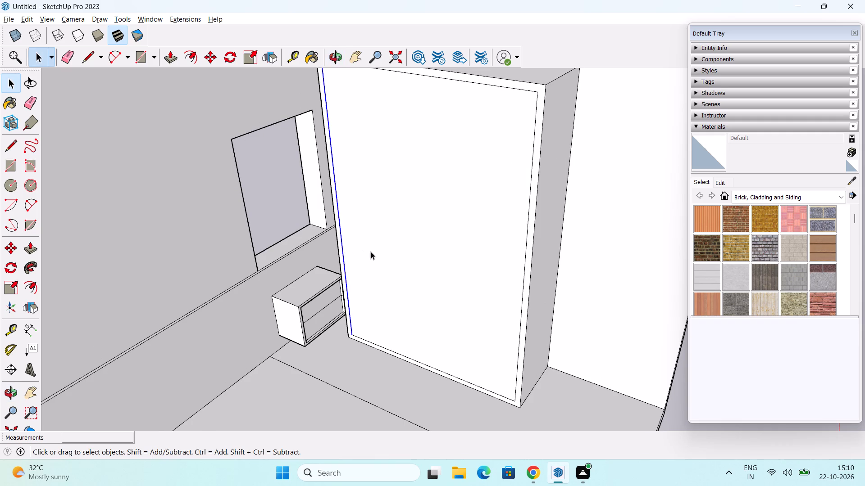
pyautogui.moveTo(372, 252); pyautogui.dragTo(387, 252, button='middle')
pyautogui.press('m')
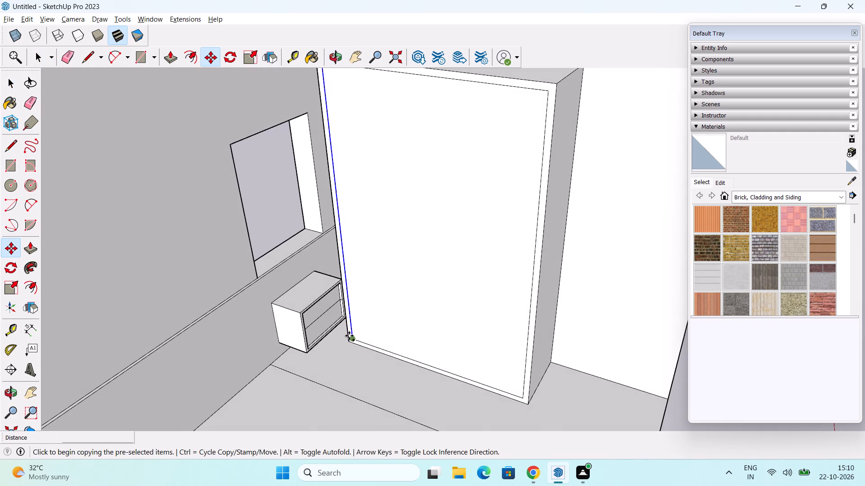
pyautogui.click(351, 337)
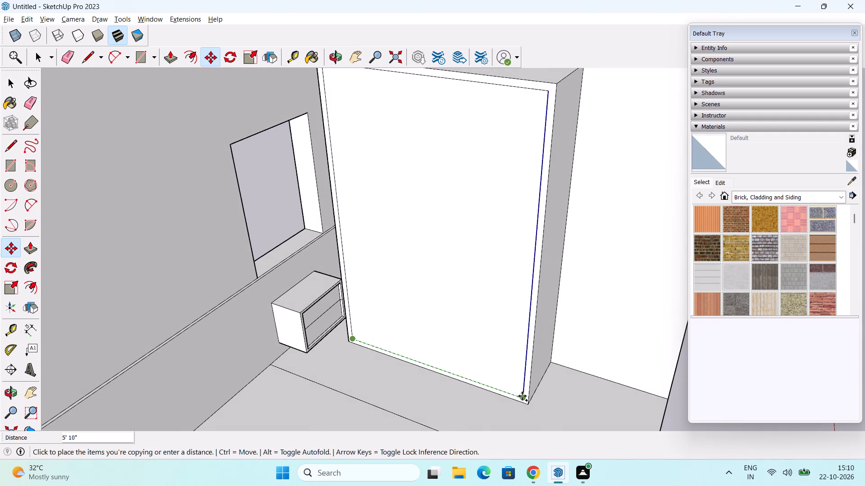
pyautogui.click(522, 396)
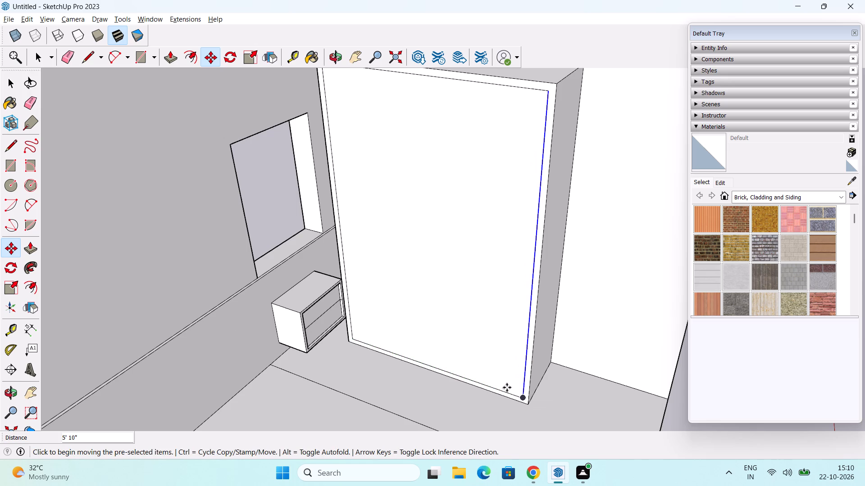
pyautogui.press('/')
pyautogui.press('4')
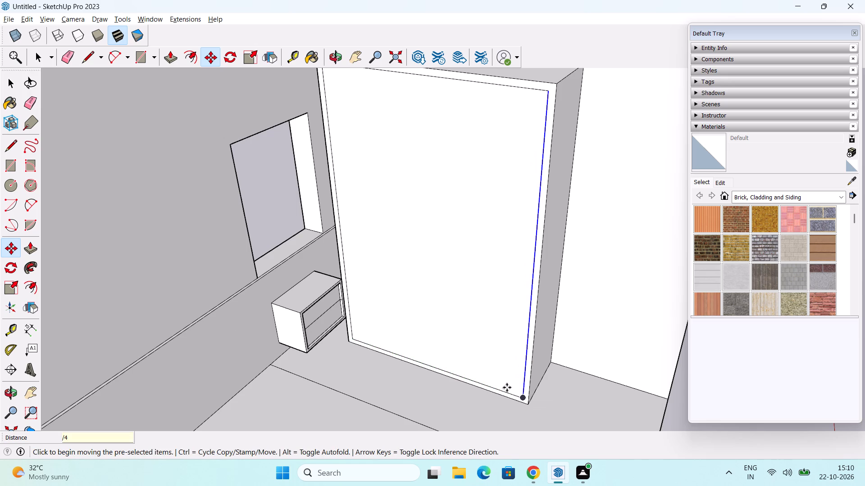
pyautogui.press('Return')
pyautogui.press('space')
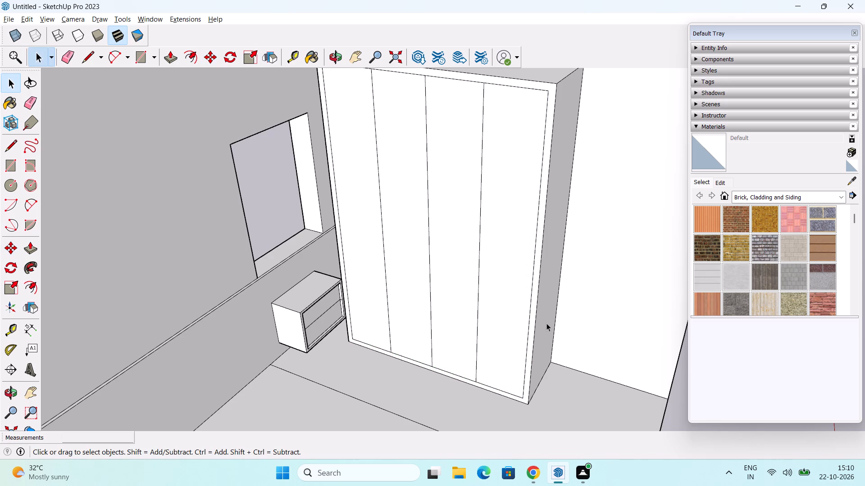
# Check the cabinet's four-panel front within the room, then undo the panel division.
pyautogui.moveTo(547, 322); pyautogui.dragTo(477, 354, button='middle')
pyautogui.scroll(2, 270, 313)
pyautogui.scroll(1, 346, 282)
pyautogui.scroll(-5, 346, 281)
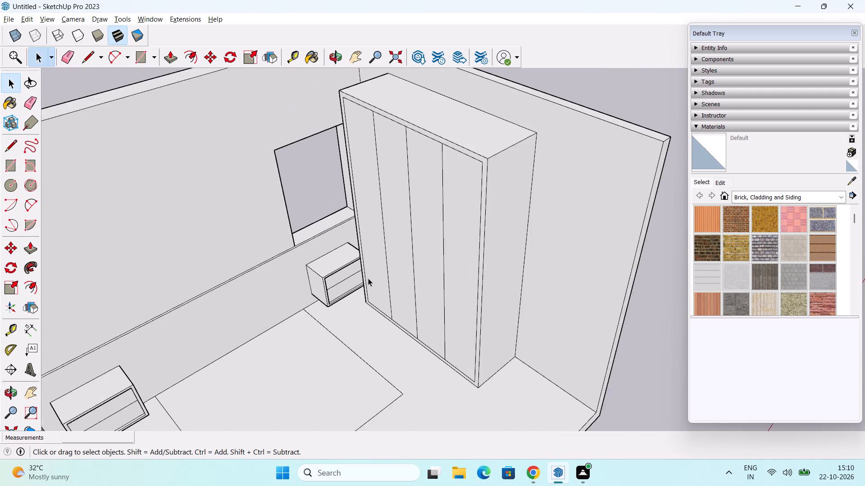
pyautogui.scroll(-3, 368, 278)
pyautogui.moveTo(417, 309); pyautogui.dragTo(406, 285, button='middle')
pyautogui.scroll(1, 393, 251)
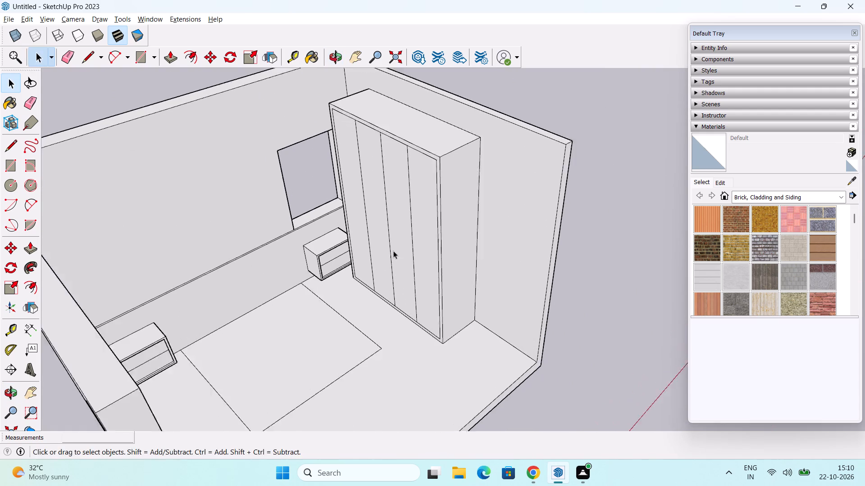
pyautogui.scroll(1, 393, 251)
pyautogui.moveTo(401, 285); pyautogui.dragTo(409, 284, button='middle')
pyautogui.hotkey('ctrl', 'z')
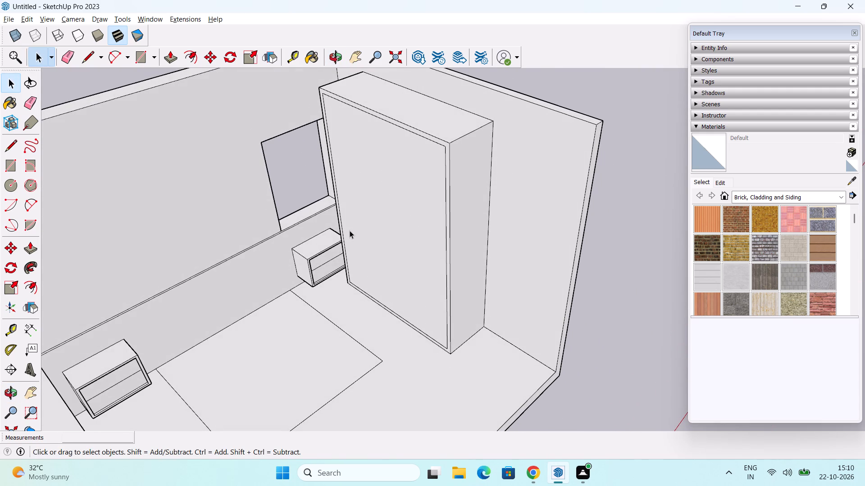
# Copy the front inset's window-side vertical edge 5' 10" onto the opposite inset edge and divide the span into four equal panels.
pyautogui.scroll(3, 349, 231)
pyautogui.moveTo(340, 275); pyautogui.dragTo(406, 272, button='middle')
pyautogui.scroll(1, 322, 260)
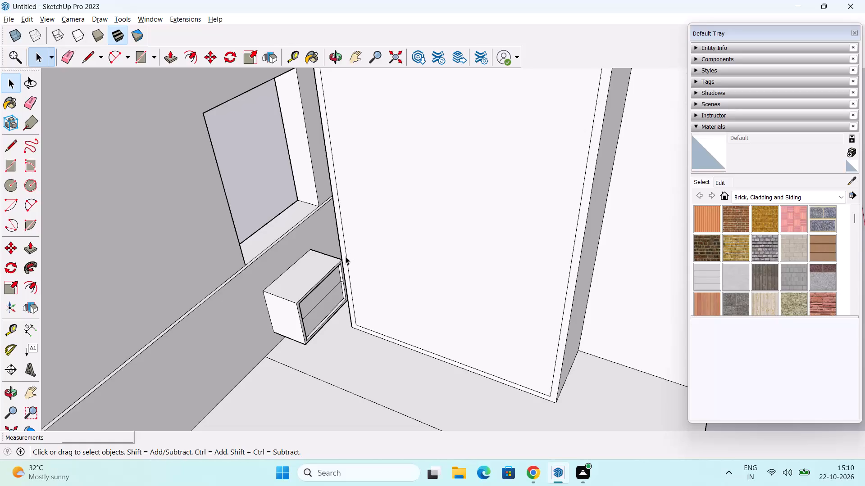
pyautogui.click(346, 256)
pyautogui.press('m')
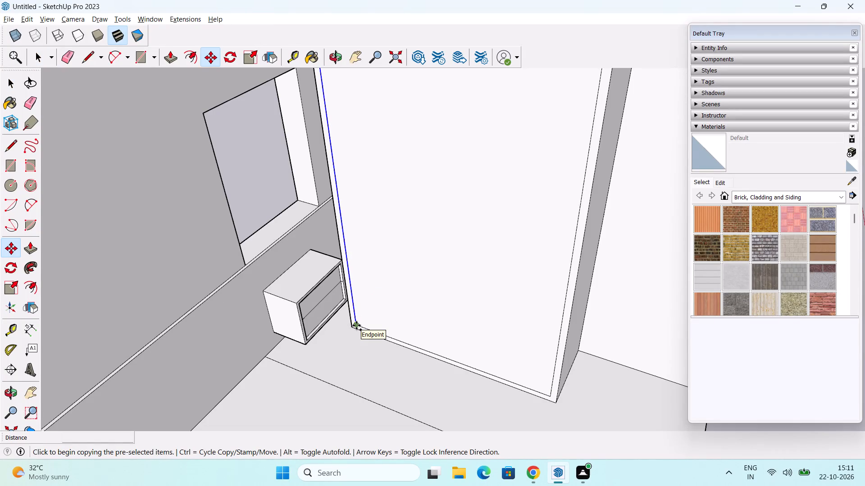
pyautogui.click(355, 325)
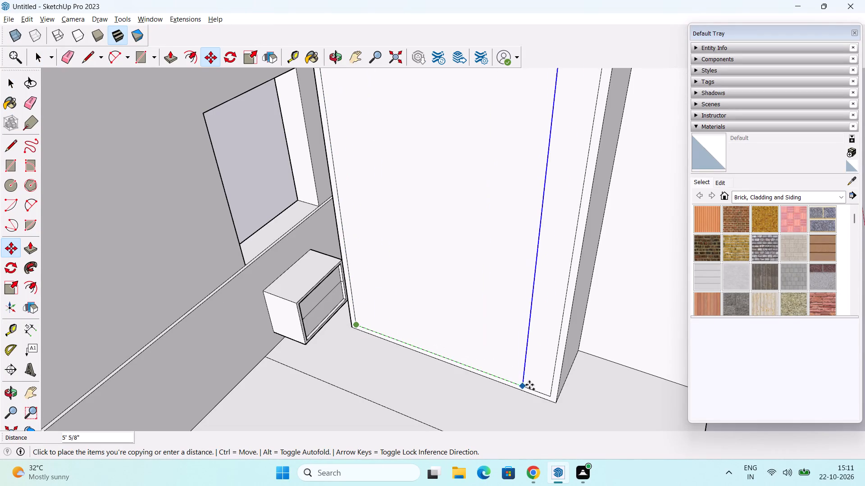
pyautogui.click(551, 396)
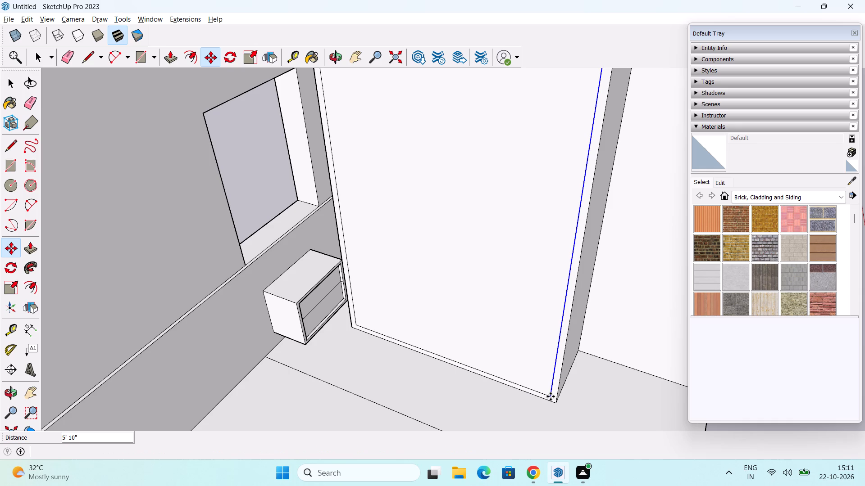
pyautogui.press('/')
pyautogui.press('4')
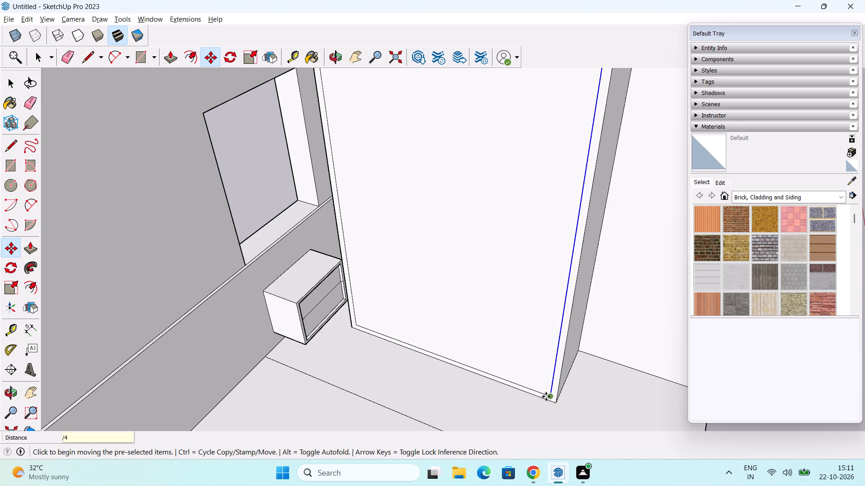
pyautogui.press('Return')
pyautogui.scroll(-3, 536, 394)
pyautogui.press('space')
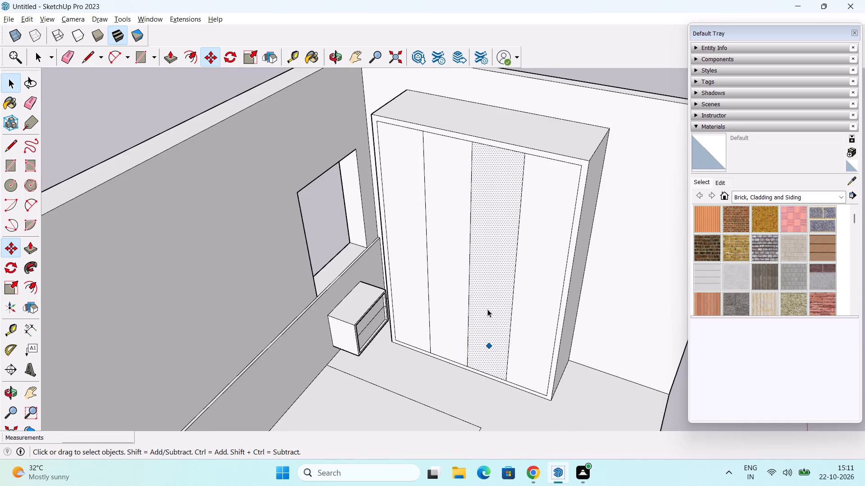
# Copy the top edge of the second panel from the window 2' straight down to split that panel.
pyautogui.keyDown('shift'); pyautogui.moveTo(487, 309); pyautogui.dragTo(490, 353, button='middle'); pyautogui.keyUp('shift')
pyautogui.moveTo(490, 347); pyautogui.dragTo(495, 321, button='middle')
pyautogui.keyDown('shift'); pyautogui.moveTo(503, 326); pyautogui.dragTo(500, 349, button='middle'); pyautogui.keyUp('shift')
pyautogui.scroll(1, 495, 319)
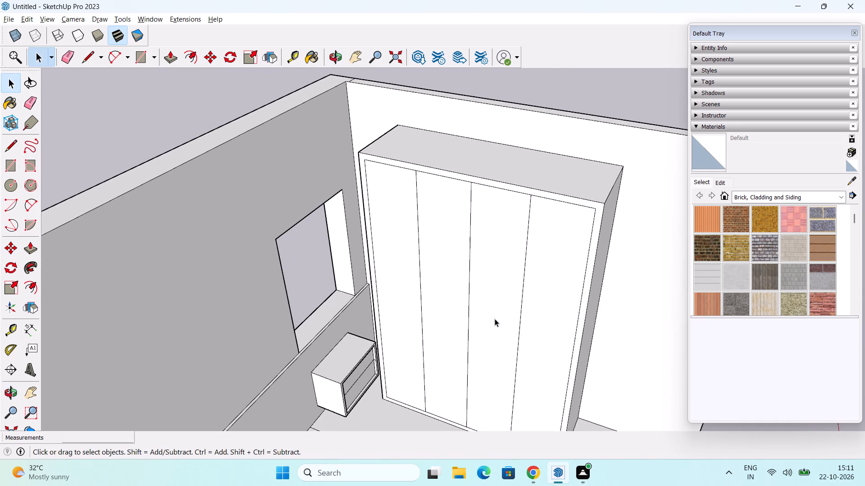
pyautogui.moveTo(494, 334); pyautogui.dragTo(509, 319, button='middle')
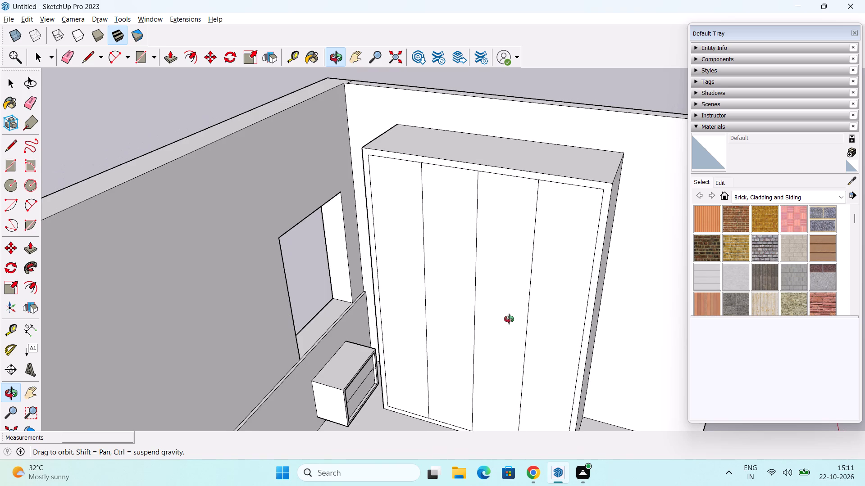
pyautogui.moveTo(509, 319); pyautogui.dragTo(505, 324, button='middle')
pyautogui.scroll(2, 493, 212)
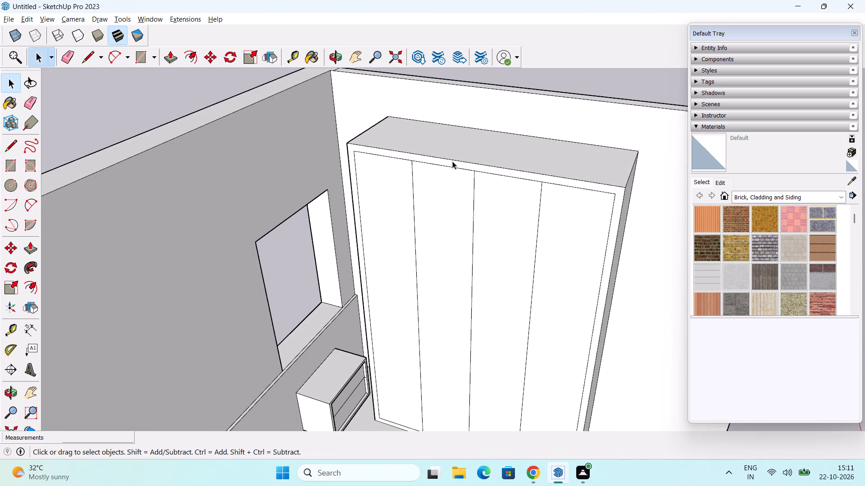
pyautogui.click(452, 161)
pyautogui.moveTo(454, 186); pyautogui.dragTo(462, 165, button='middle')
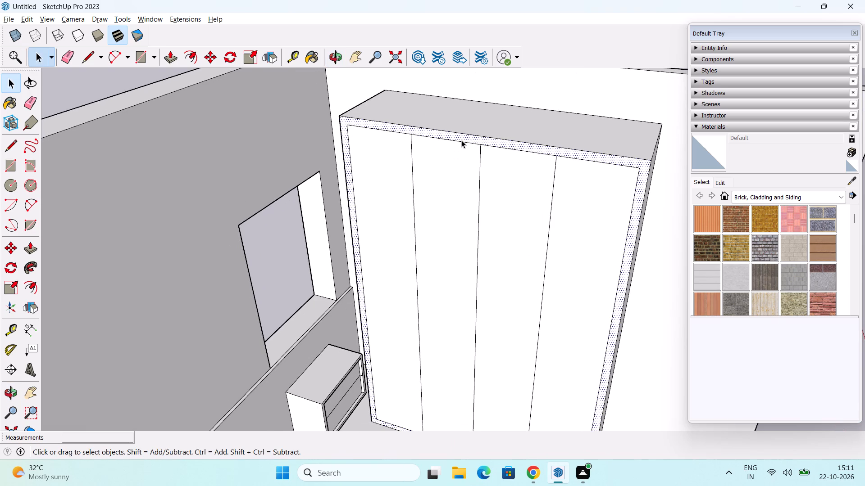
pyautogui.click(461, 142)
pyautogui.press('m')
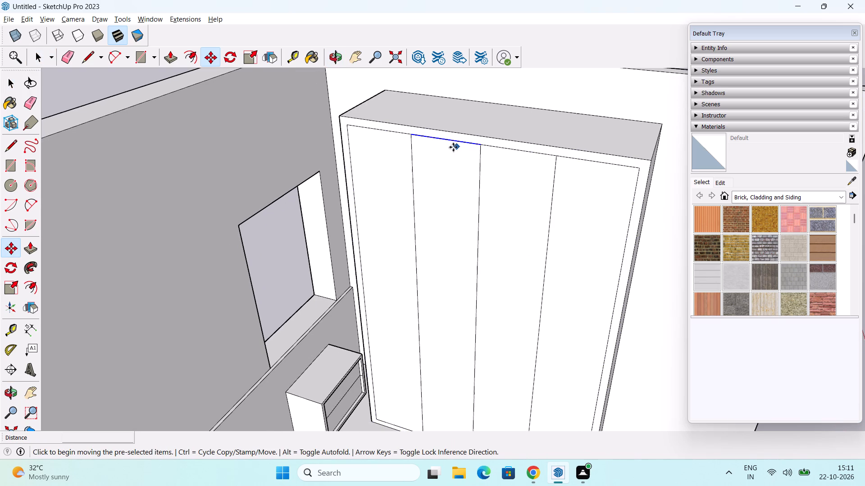
pyautogui.click(412, 138)
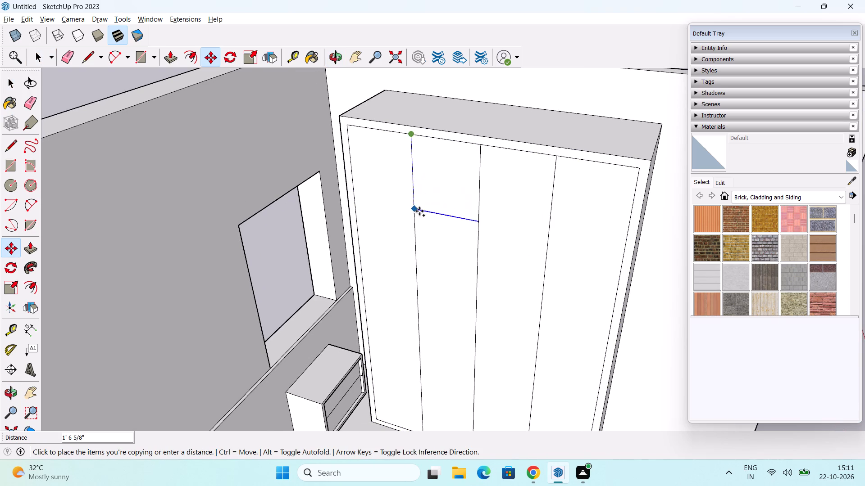
pyautogui.press('2')
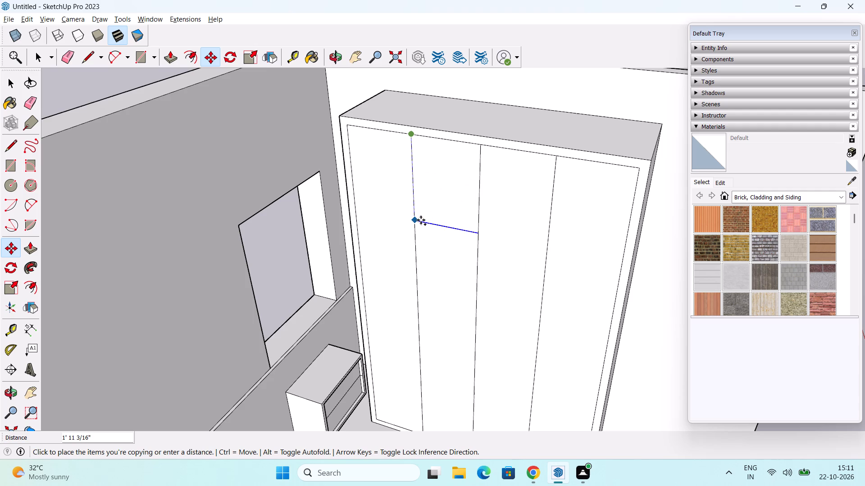
pyautogui.press("'")
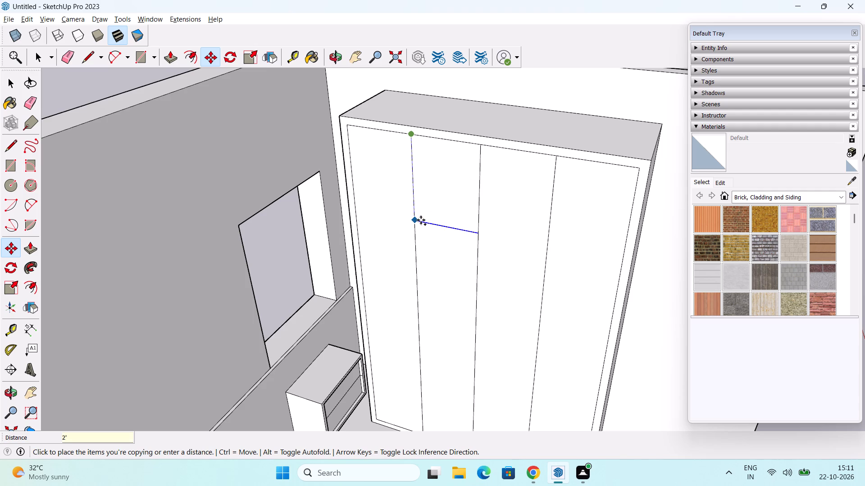
pyautogui.press('Return')
pyautogui.middleClick(425, 214)
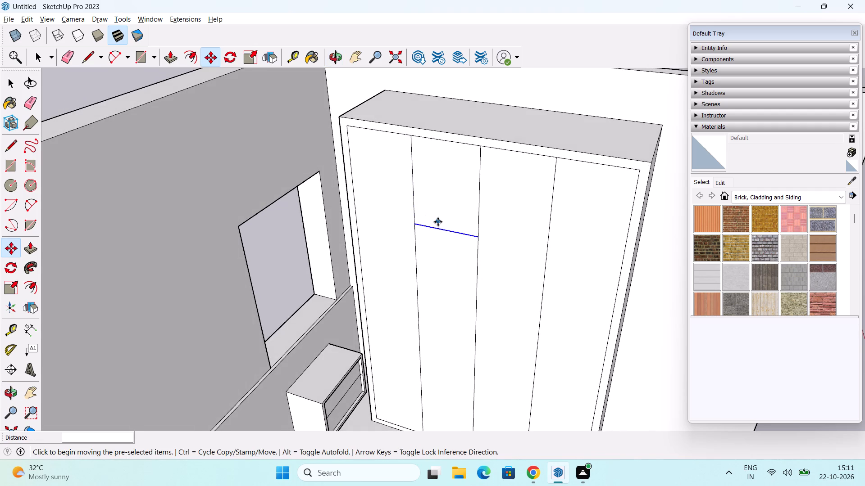
# Copy the second panel's new horizontal divider 3' further down the same panel.
pyautogui.scroll(1, 438, 222)
pyautogui.moveTo(451, 256); pyautogui.dragTo(423, 227, button='middle')
pyautogui.moveTo(428, 234); pyautogui.dragTo(435, 238, button='middle')
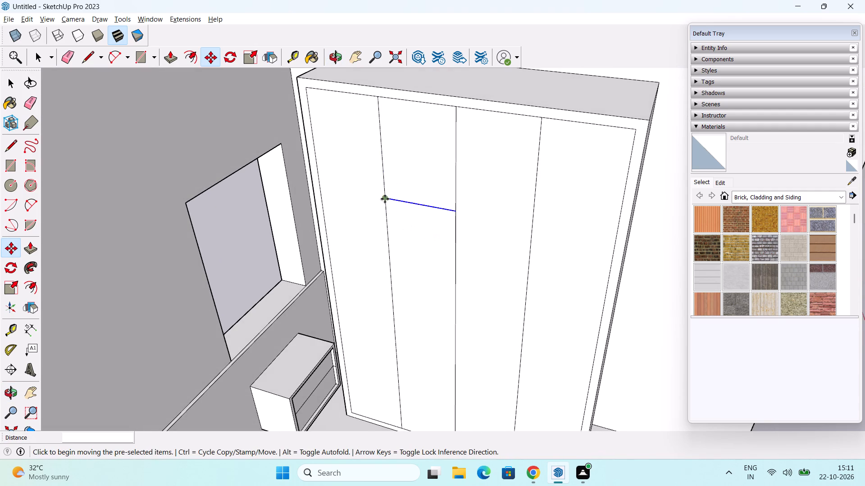
pyautogui.click(385, 202)
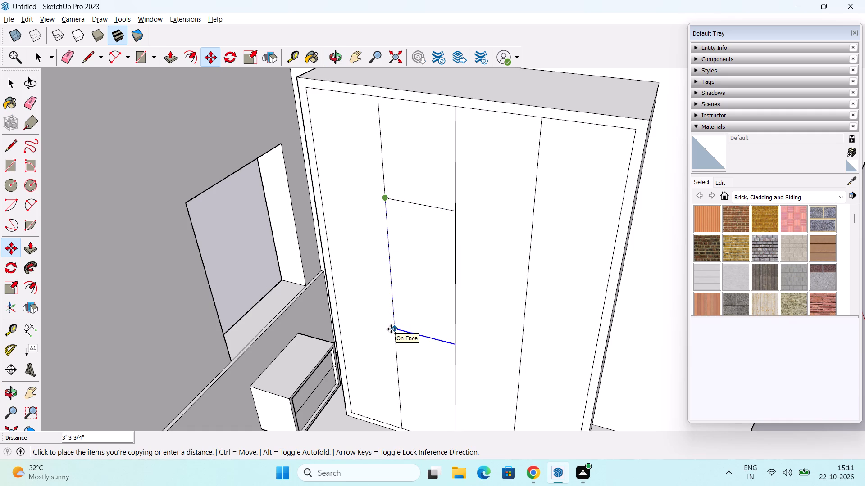
pyautogui.press('3')
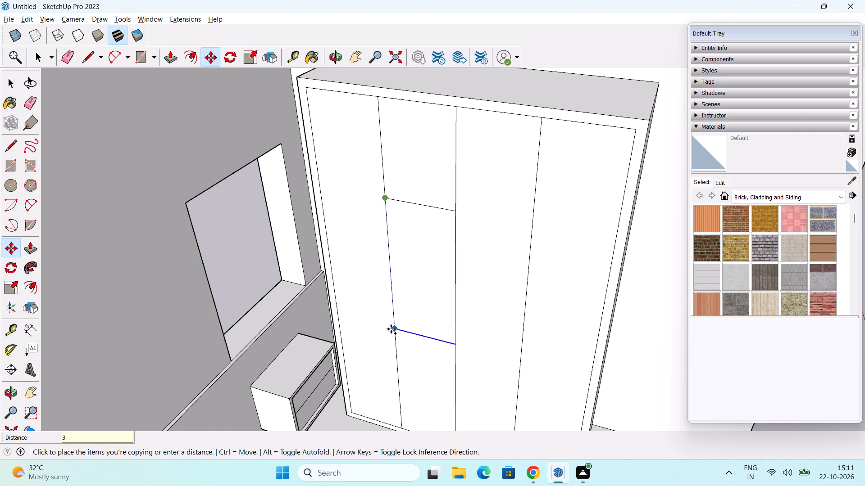
pyautogui.press("'")
pyautogui.press('Return')
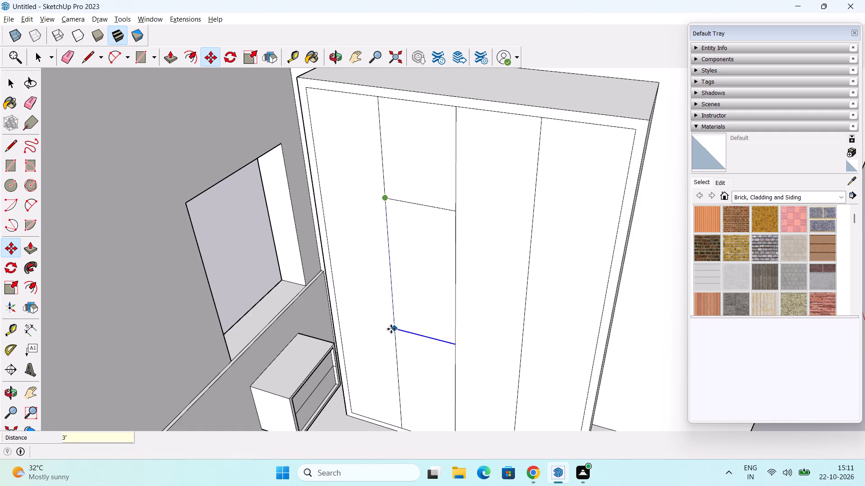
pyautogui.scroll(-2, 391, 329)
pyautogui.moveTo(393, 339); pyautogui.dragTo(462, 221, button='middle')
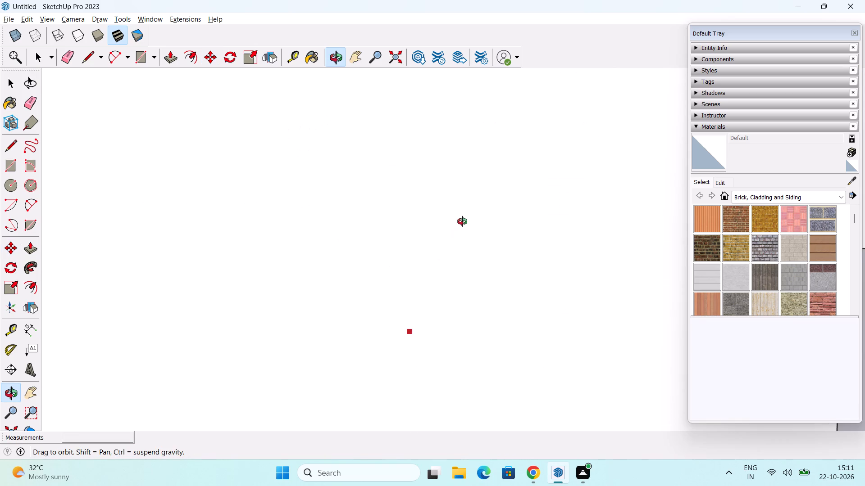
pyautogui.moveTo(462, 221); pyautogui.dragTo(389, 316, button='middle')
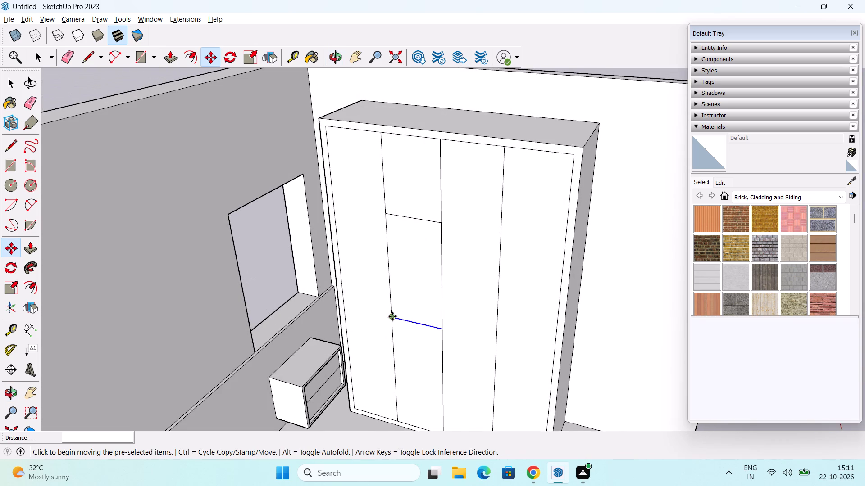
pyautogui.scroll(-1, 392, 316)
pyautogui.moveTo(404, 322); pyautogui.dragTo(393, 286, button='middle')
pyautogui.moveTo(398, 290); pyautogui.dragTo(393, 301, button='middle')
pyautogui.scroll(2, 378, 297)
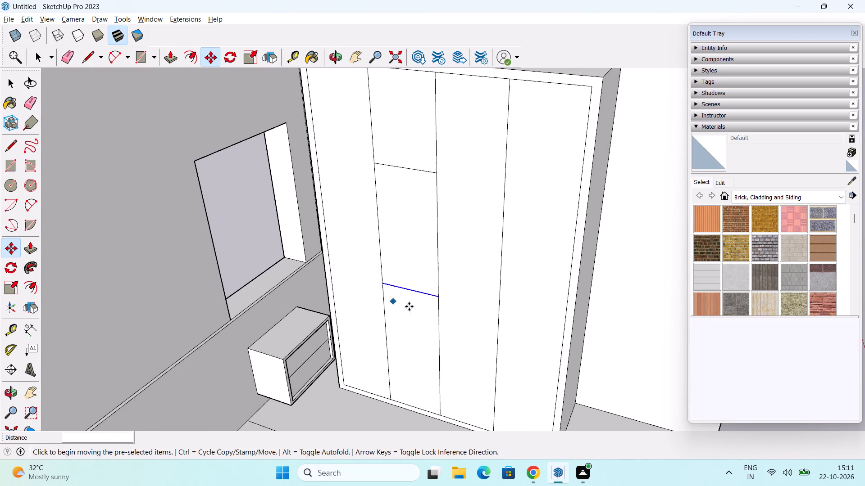
# Examine the cabinet's divided front close up and within the whole bedroom from several angles.
pyautogui.moveTo(412, 308); pyautogui.dragTo(394, 301, button='middle')
pyautogui.scroll(2, 388, 297)
pyautogui.moveTo(388, 297); pyautogui.dragTo(388, 320, button='middle')
pyautogui.moveTo(403, 324); pyautogui.dragTo(417, 269, button='middle')
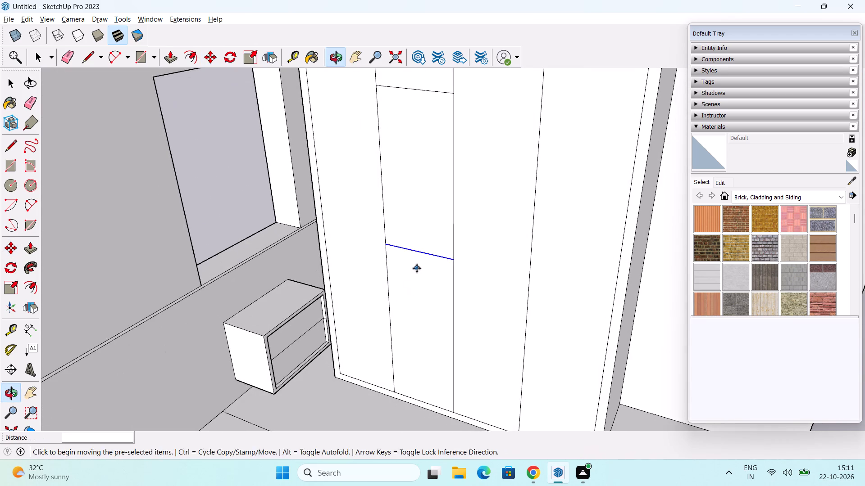
pyautogui.moveTo(421, 270); pyautogui.dragTo(423, 297, button='middle')
pyautogui.scroll(1, 365, 264)
pyautogui.moveTo(436, 295); pyautogui.dragTo(464, 168, button='middle')
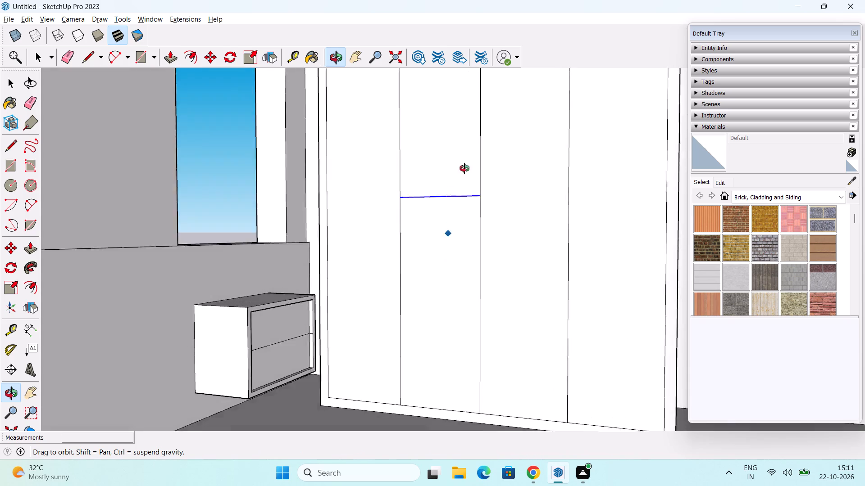
pyautogui.moveTo(464, 168); pyautogui.dragTo(501, 236, button='middle')
pyautogui.scroll(-5, 501, 235)
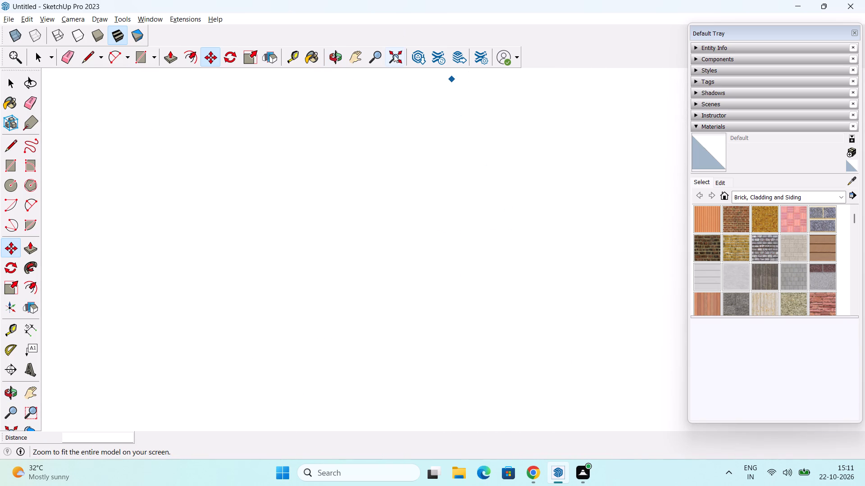
pyautogui.click(394, 54)
pyautogui.moveTo(545, 191); pyautogui.dragTo(492, 161, button='middle')
pyautogui.scroll(9, 446, 186)
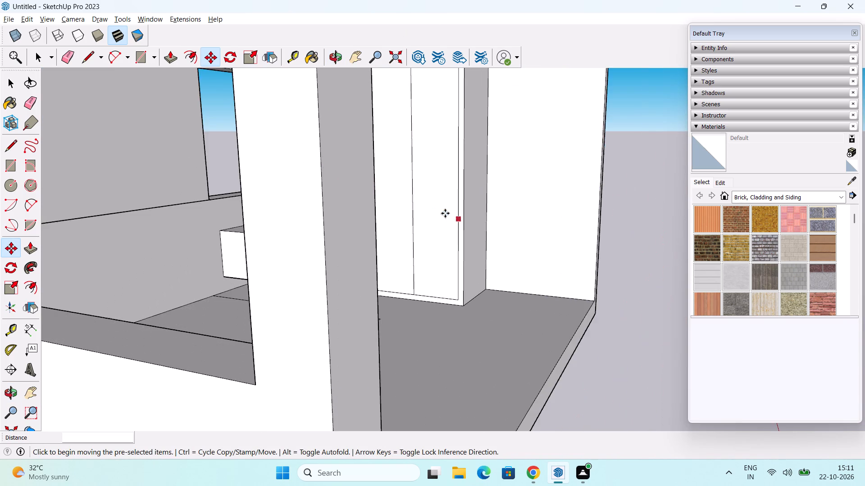
pyautogui.scroll(6, 445, 213)
pyautogui.moveTo(373, 256); pyautogui.dragTo(502, 239, button='middle')
pyautogui.scroll(-5, 500, 238)
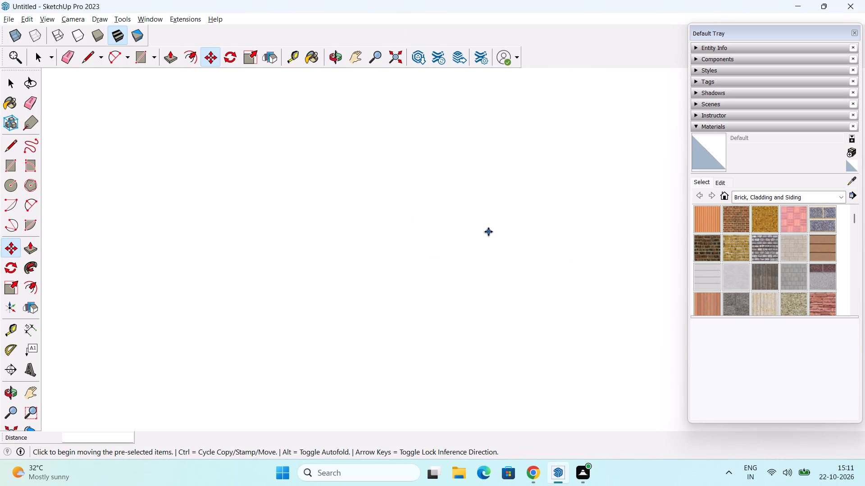
pyautogui.scroll(-5, 470, 230)
pyautogui.click(392, 54)
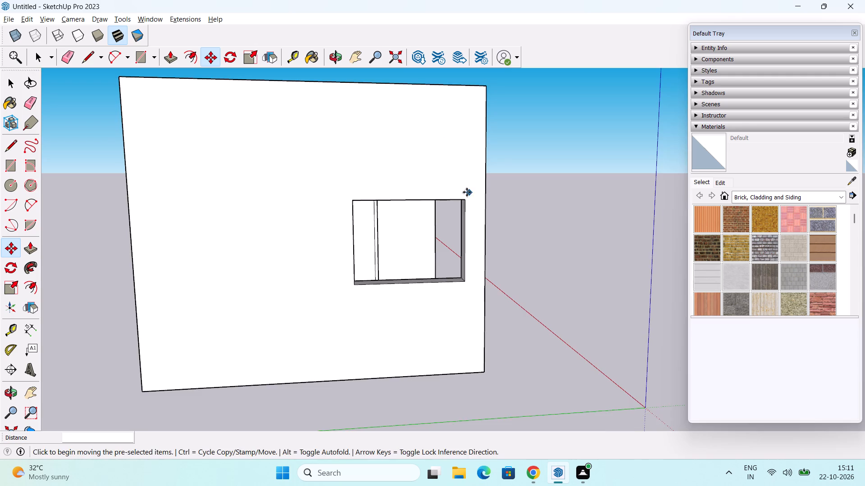
pyautogui.moveTo(460, 188); pyautogui.dragTo(358, 335, button='middle')
pyautogui.moveTo(506, 264); pyautogui.dragTo(383, 362, button='middle')
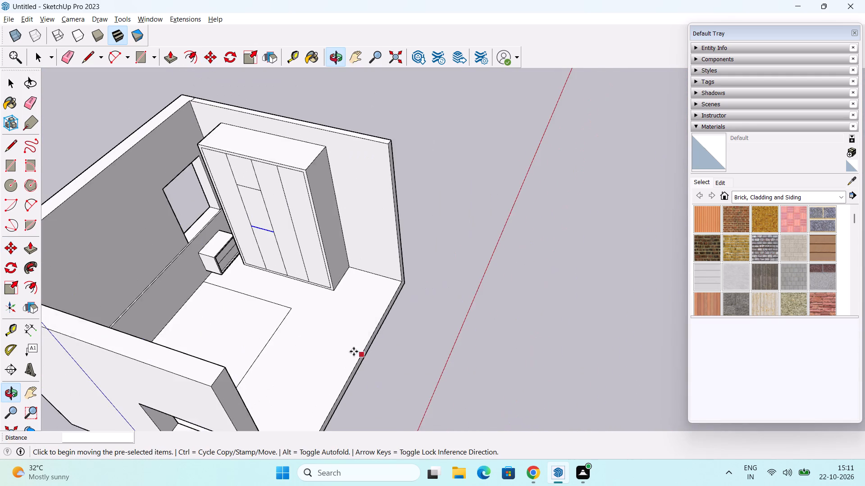
pyautogui.scroll(10, 330, 319)
pyautogui.moveTo(330, 278); pyautogui.dragTo(460, 450, button='middle')
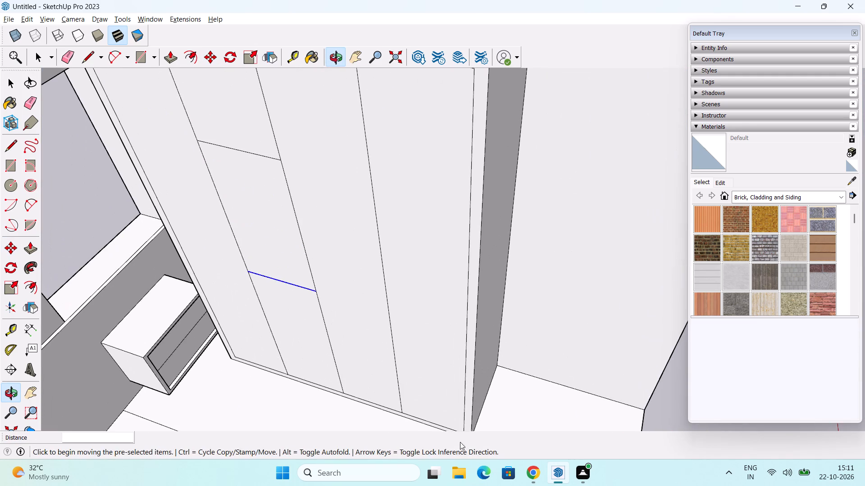
pyautogui.scroll(-2, 460, 427)
pyautogui.moveTo(456, 413); pyautogui.dragTo(558, 284, button='middle')
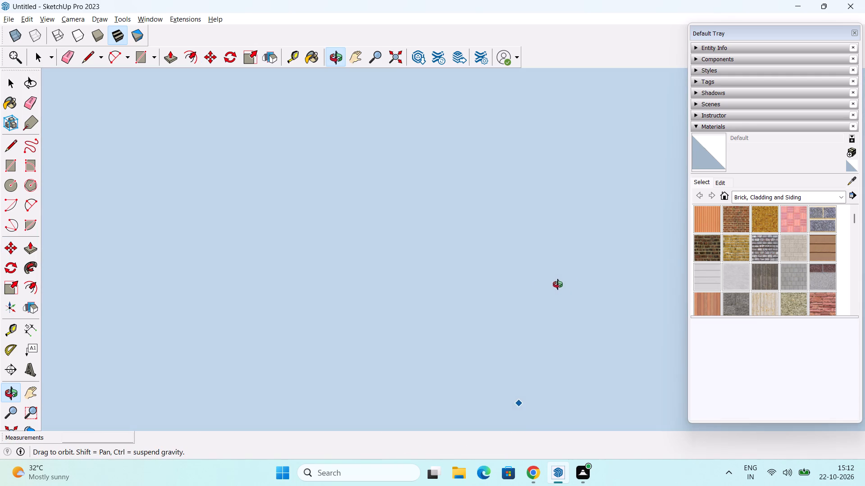
pyautogui.moveTo(558, 284); pyautogui.dragTo(490, 285, button='middle')
pyautogui.scroll(-2, 499, 283)
pyautogui.moveTo(526, 286); pyautogui.dragTo(514, 281, button='middle')
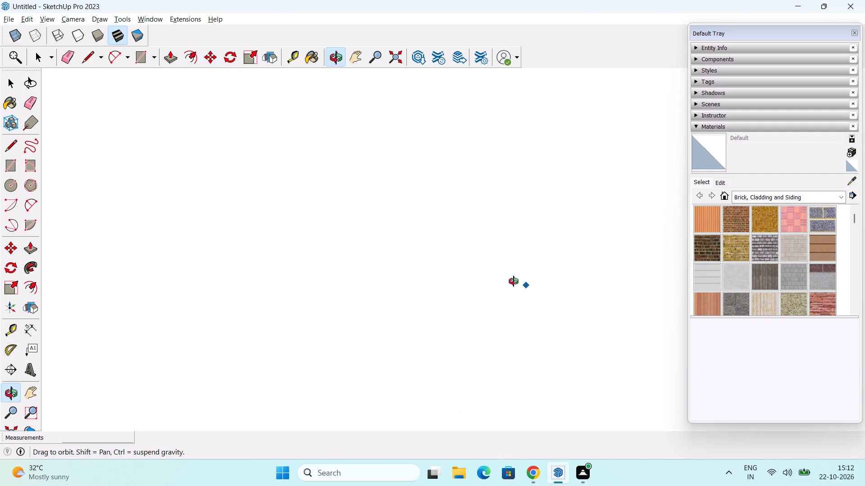
pyautogui.moveTo(514, 281); pyautogui.dragTo(323, 268, button='middle')
pyautogui.click(395, 57)
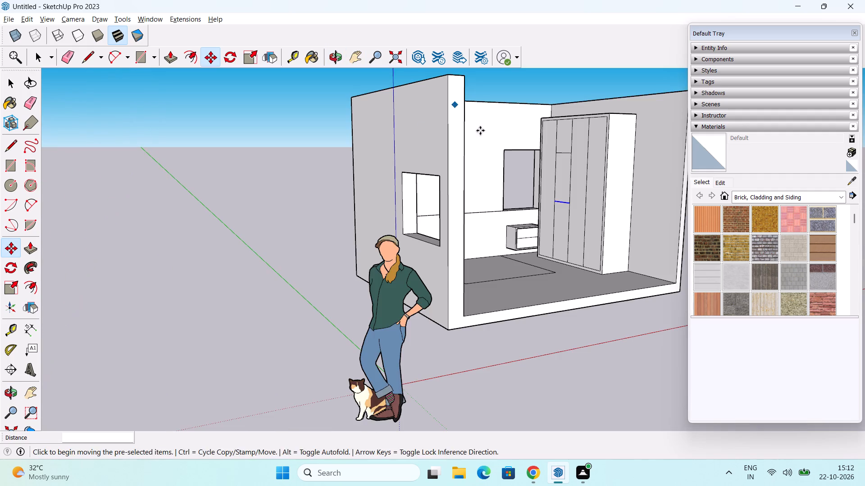
pyautogui.moveTo(522, 193); pyautogui.dragTo(484, 211, button='middle')
pyautogui.scroll(5, 554, 207)
pyautogui.moveTo(578, 206); pyautogui.dragTo(508, 214, button='middle')
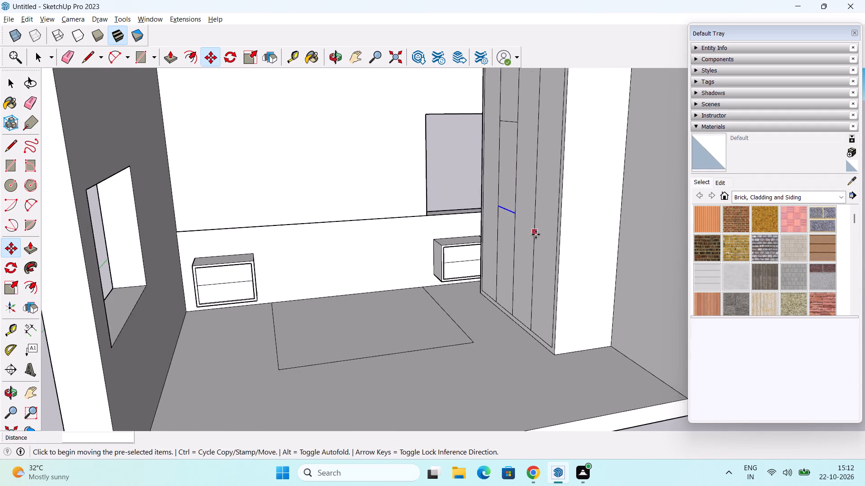
pyautogui.scroll(-2, 536, 234)
pyautogui.moveTo(521, 248); pyautogui.dragTo(581, 303, button='middle')
pyautogui.scroll(5, 502, 209)
# Copy the second panel's lower horizontal divider 1' straight down the same panel.
pyautogui.press('space')
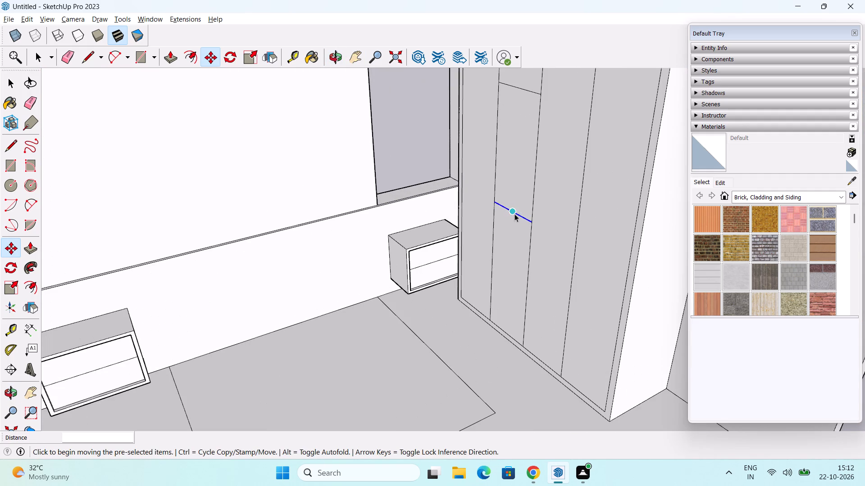
pyautogui.keyDown('shift'); pyautogui.moveTo(514, 214); pyautogui.dragTo(508, 268, button='middle'); pyautogui.keyUp('shift')
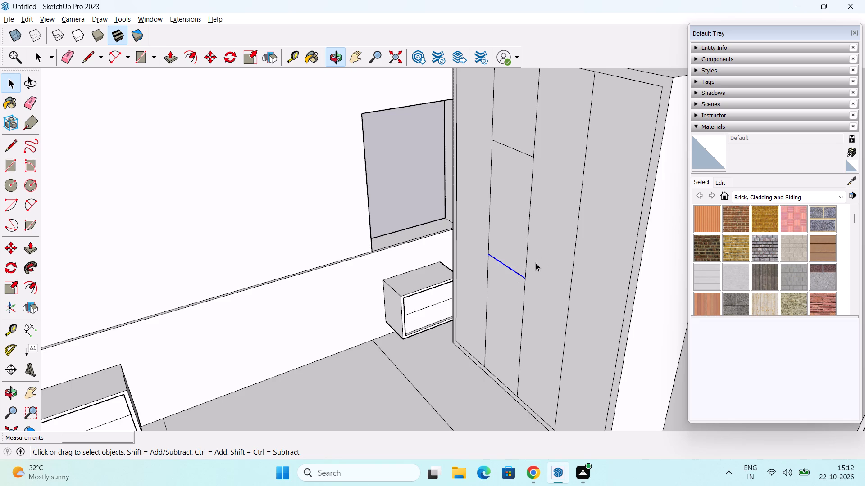
pyautogui.scroll(-3, 536, 263)
pyautogui.scroll(2, 524, 272)
pyautogui.moveTo(528, 271); pyautogui.dragTo(554, 270, button='middle')
pyautogui.scroll(2, 529, 274)
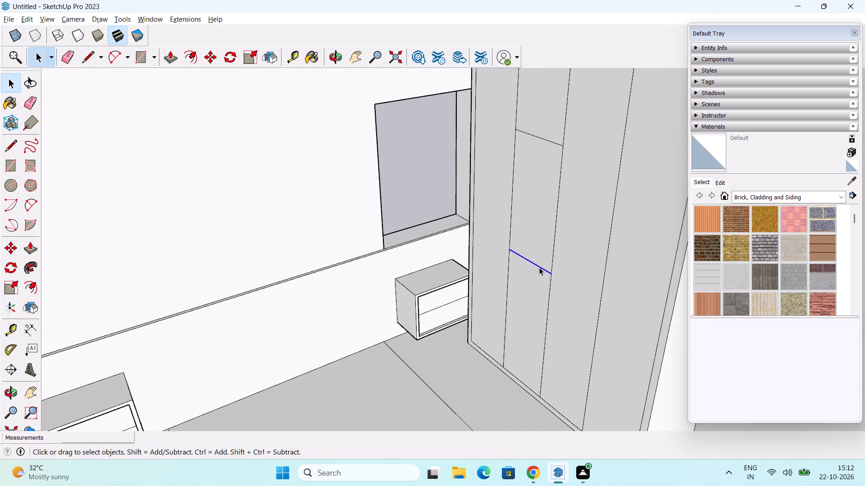
pyautogui.moveTo(537, 270); pyautogui.dragTo(563, 273, button='middle')
pyautogui.press('m')
pyautogui.scroll(3, 564, 281)
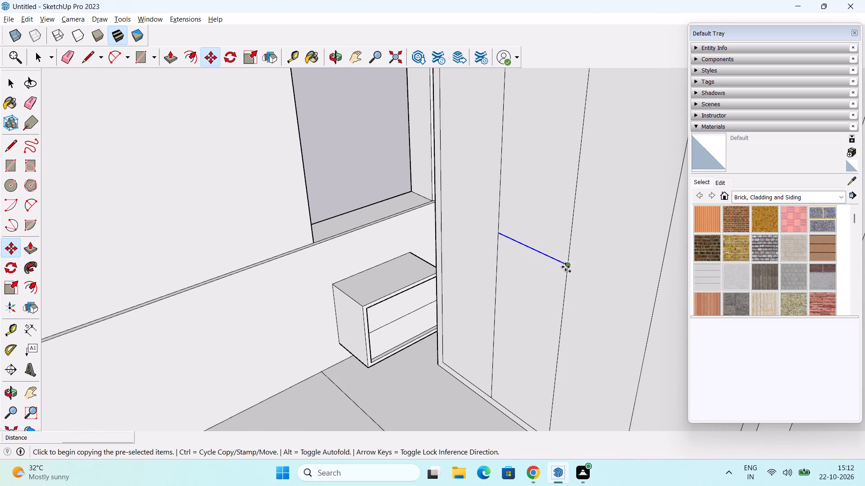
pyautogui.click(568, 264)
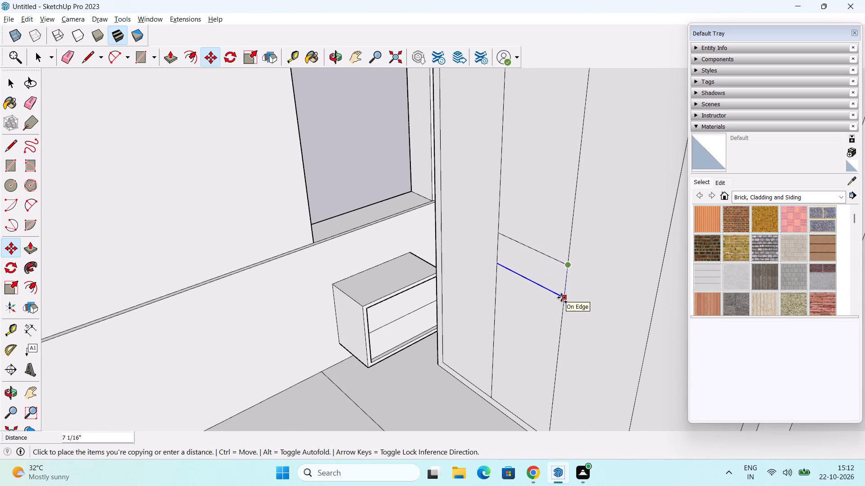
pyautogui.press('1')
pyautogui.press("'")
pyautogui.press('Return')
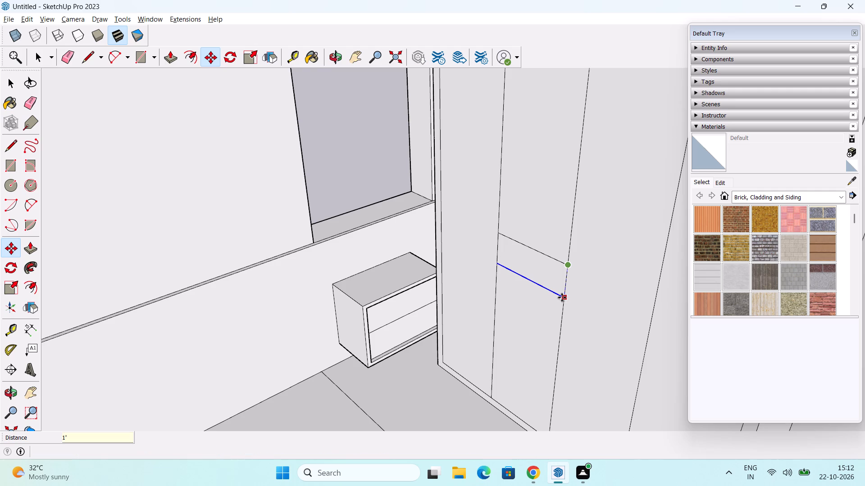
pyautogui.press('space')
# Delete the second panel's middle horizontal divider, directly above the new copy.
pyautogui.scroll(-1, 533, 274)
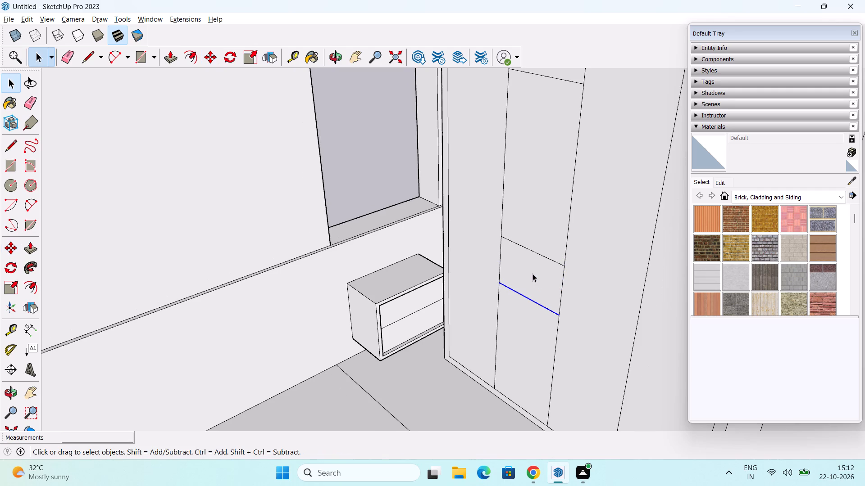
pyautogui.click(543, 256)
pyautogui.press('Delete')
# Measure the spacing between the second panel's two remaining horizontal dividers with the Dimension tool, without placing a dimension.
pyautogui.scroll(-2, 542, 215)
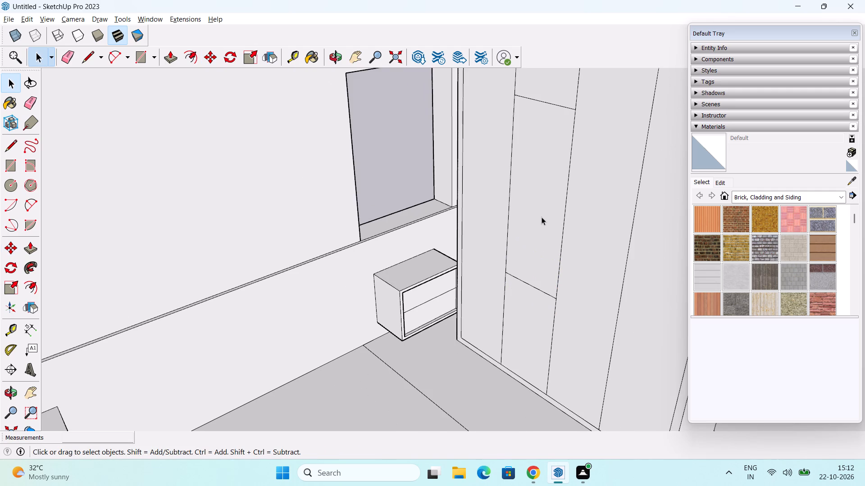
pyautogui.scroll(-2, 542, 217)
pyautogui.moveTo(562, 221); pyautogui.dragTo(509, 262, button='middle')
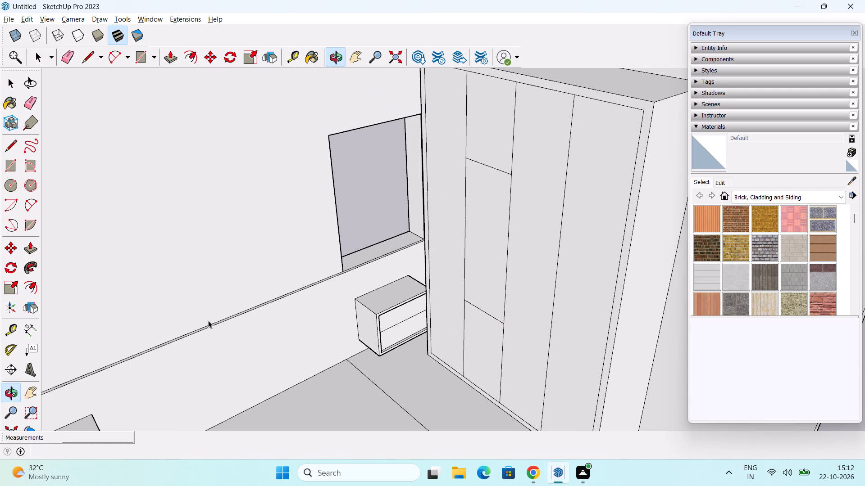
pyautogui.click(31, 334)
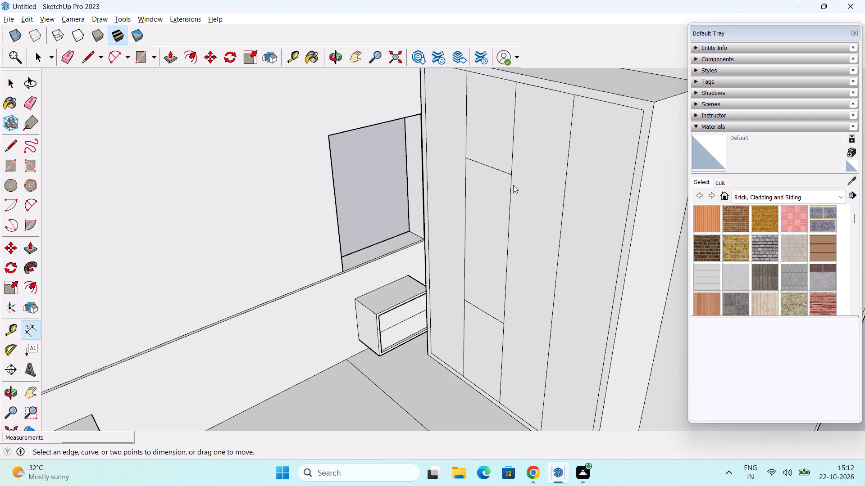
pyautogui.click(512, 175)
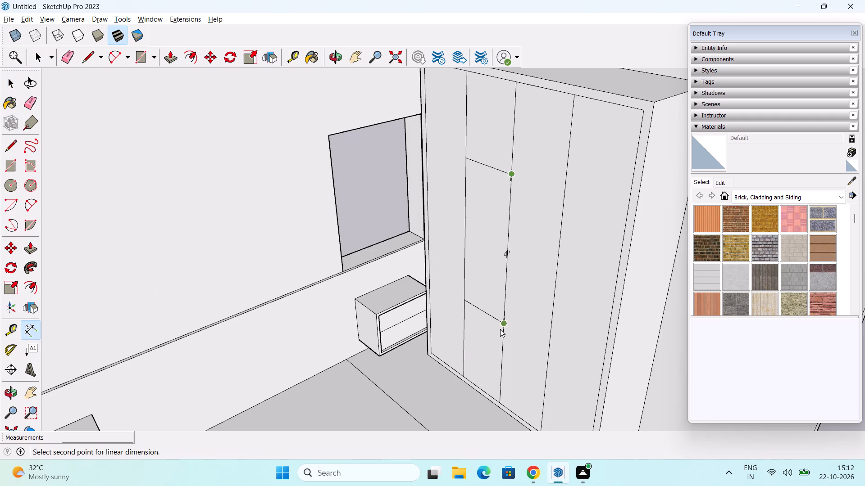
pyautogui.click(503, 323)
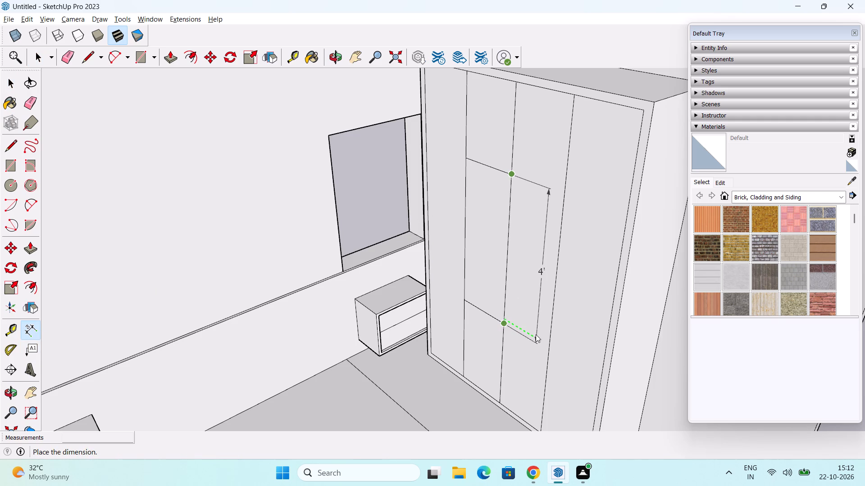
pyautogui.press('Escape')
# Draw lines extending both horizontal dividers from the second panel 2' 11" across the two panels farther from the window to the inset edge.
pyautogui.scroll(-3, 541, 320)
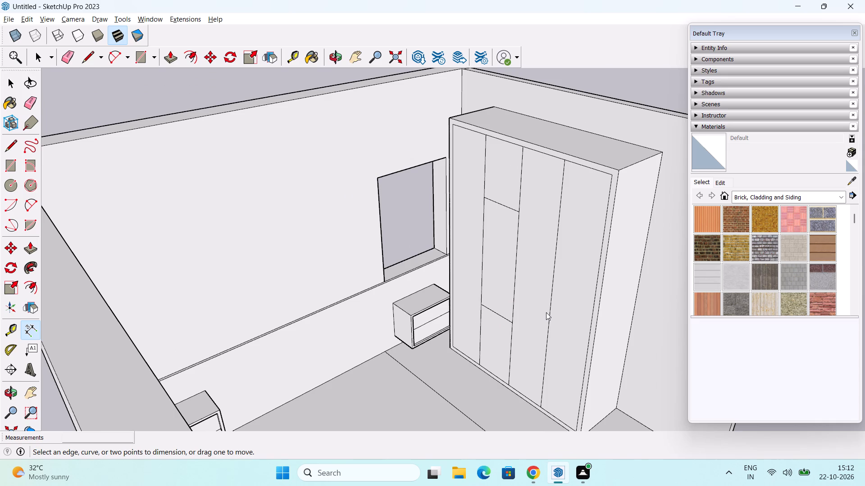
pyautogui.scroll(-2, 559, 305)
pyautogui.moveTo(551, 307); pyautogui.dragTo(572, 292, button='middle')
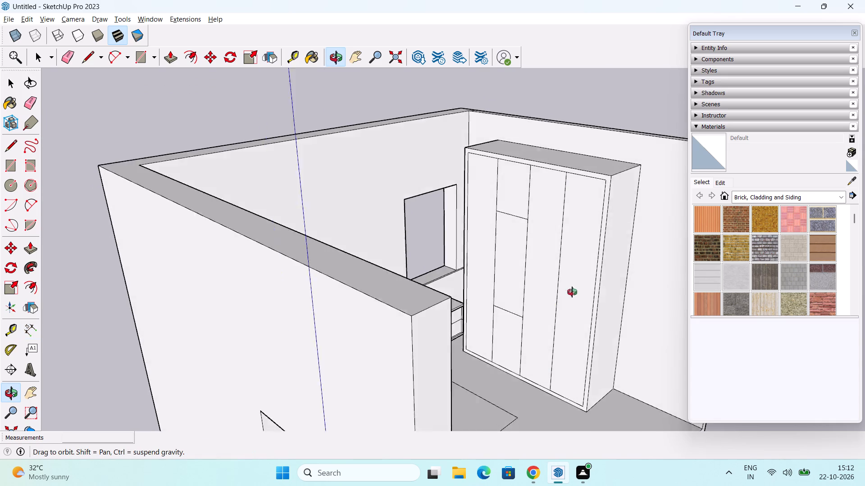
pyautogui.moveTo(572, 292); pyautogui.dragTo(571, 317, button='middle')
pyautogui.keyDown('shift'); pyautogui.moveTo(555, 294); pyautogui.dragTo(467, 341, button='middle'); pyautogui.keyUp('shift')
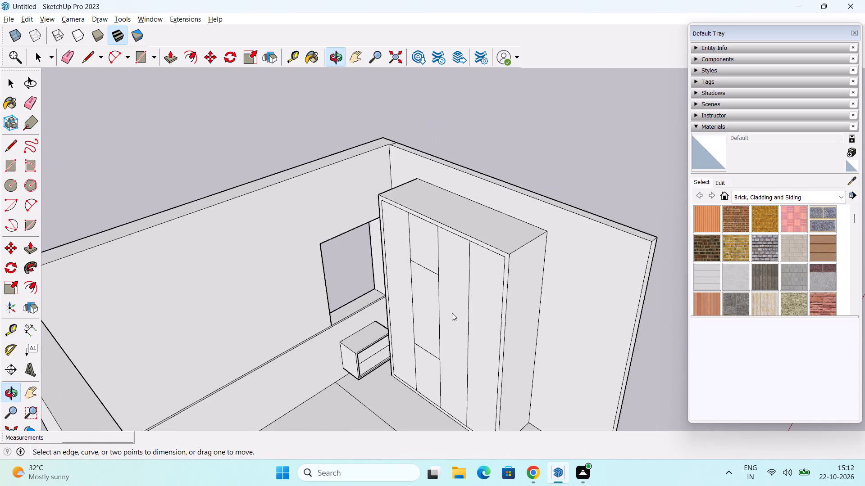
pyautogui.scroll(2, 450, 306)
pyautogui.keyDown('shift'); pyautogui.moveTo(473, 319); pyautogui.dragTo(499, 268, button='middle'); pyautogui.keyUp('shift')
pyautogui.moveTo(484, 293); pyautogui.dragTo(501, 293, button='middle')
pyautogui.press('l')
pyautogui.scroll(4, 490, 241)
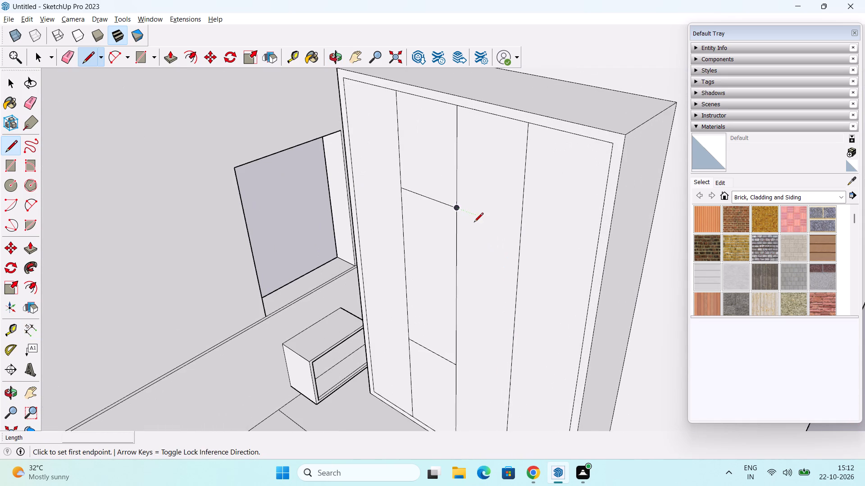
pyautogui.click(455, 211)
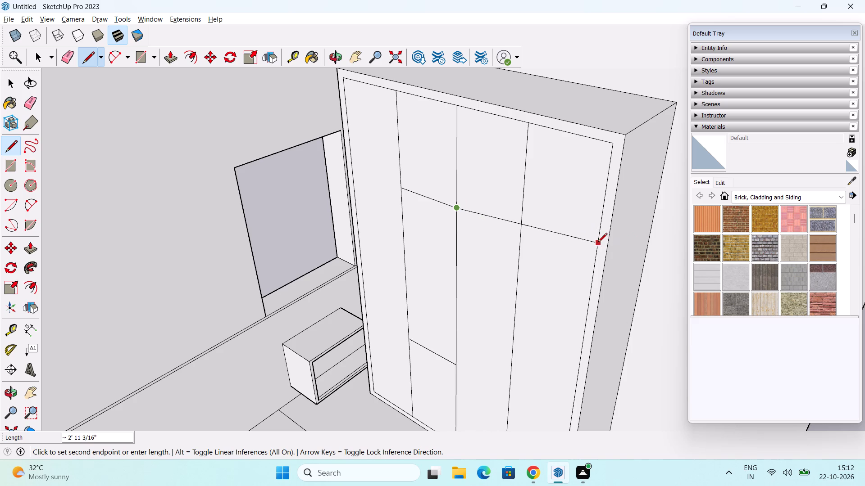
pyautogui.click(595, 258)
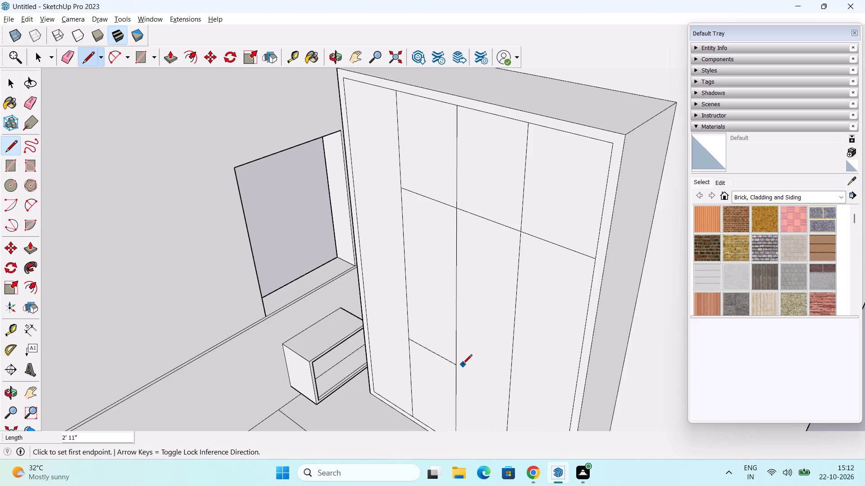
pyautogui.click(456, 365)
pyautogui.moveTo(528, 391); pyautogui.dragTo(520, 354, button='middle')
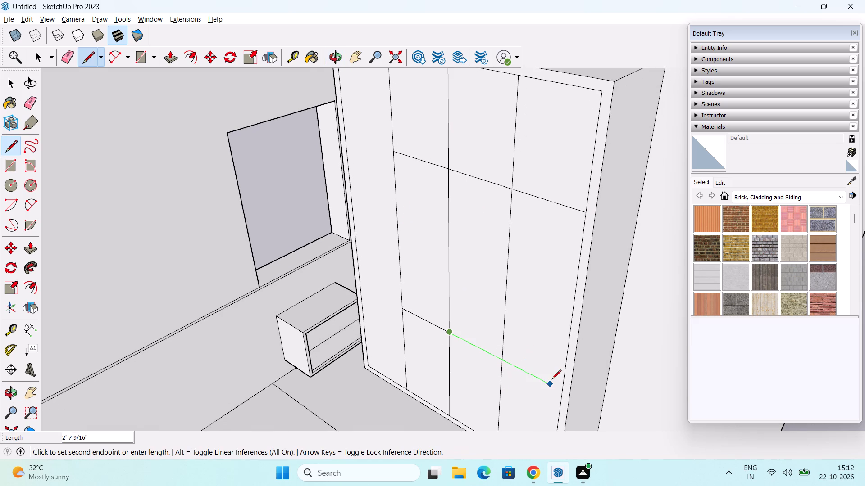
pyautogui.click(563, 393)
# Draw lines extending the lower and upper horizontal dividers across the panel nearest the window to the inset edge.
pyautogui.moveTo(481, 369); pyautogui.dragTo(597, 380, button='middle')
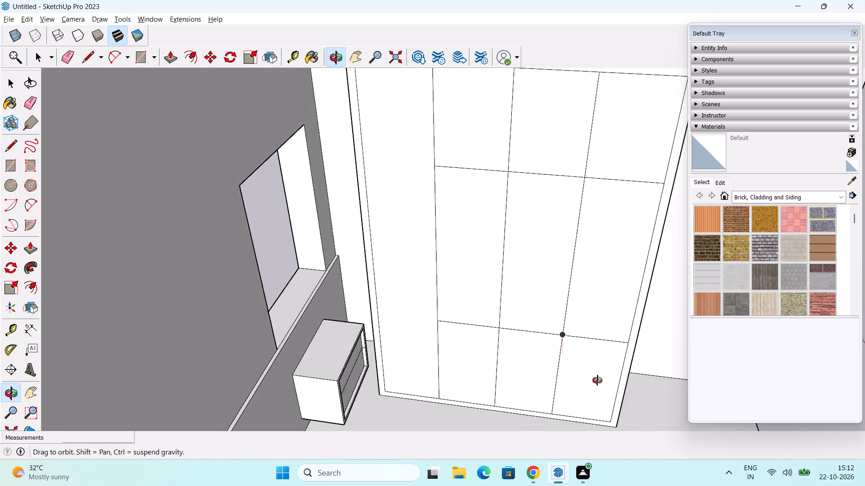
pyautogui.moveTo(597, 380); pyautogui.dragTo(598, 382, button='middle')
pyautogui.scroll(2, 464, 360)
pyautogui.click(430, 314)
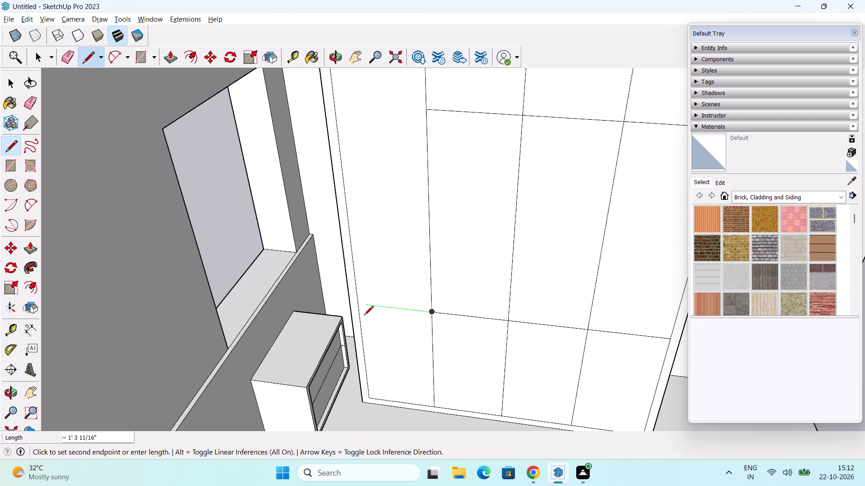
pyautogui.click(360, 306)
pyautogui.scroll(-1, 387, 218)
pyautogui.moveTo(405, 197); pyautogui.dragTo(416, 293, button='middle')
pyautogui.click(435, 227)
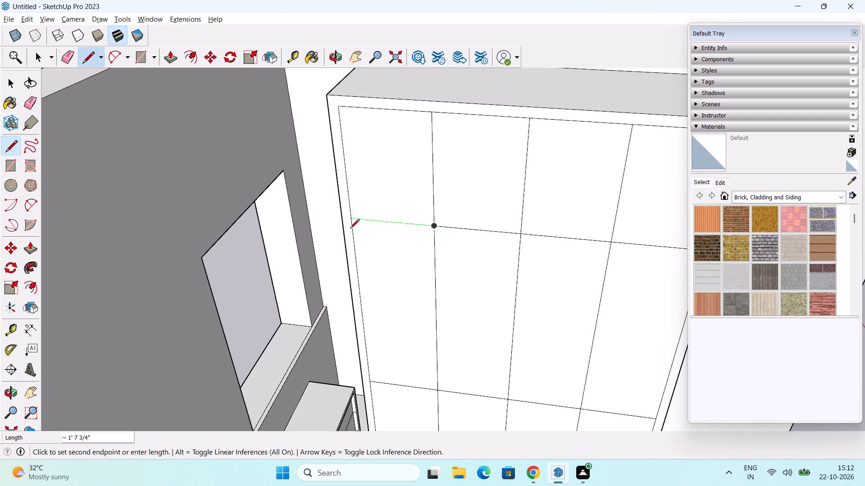
pyautogui.click(352, 220)
pyautogui.press('space')
pyautogui.scroll(-2, 420, 253)
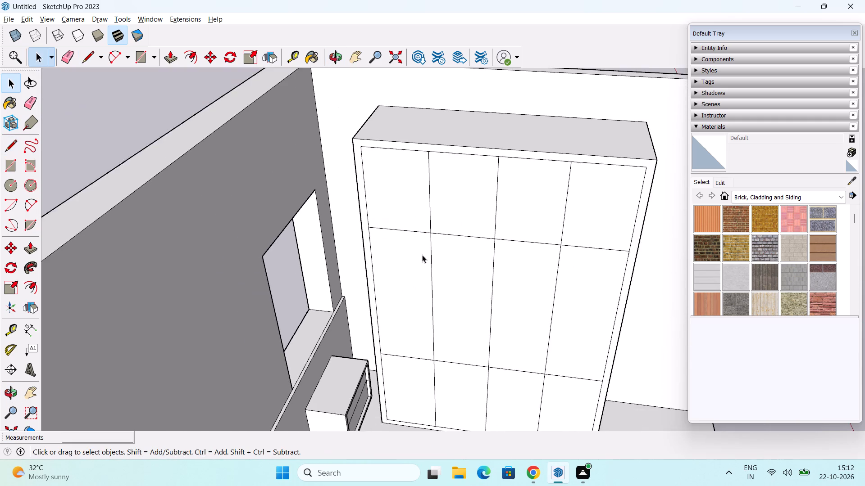
# Erase the vertical divider between the two middle panels in the cabinet front's centre row, merging them into one large panel.
pyautogui.scroll(-3, 422, 255)
pyautogui.keyDown('shift'); pyautogui.moveTo(485, 280); pyautogui.dragTo(463, 299, button='middle'); pyautogui.keyUp('shift')
pyautogui.press('e')
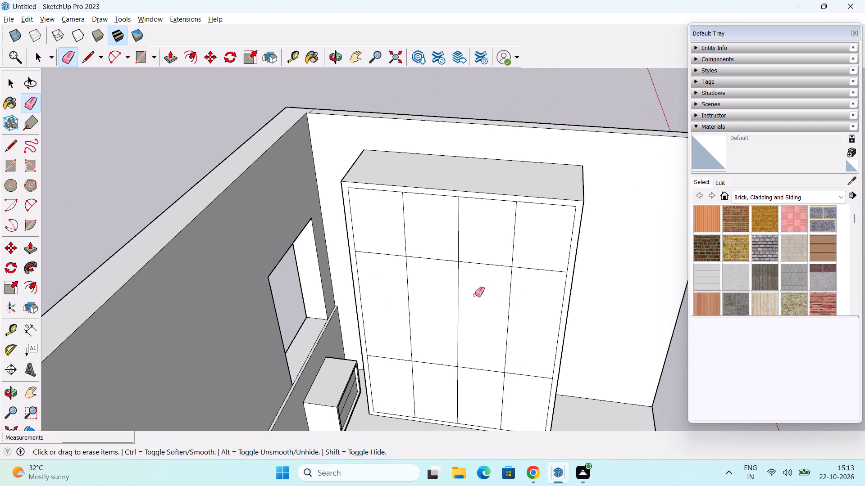
pyautogui.click(458, 295)
pyautogui.press('space')
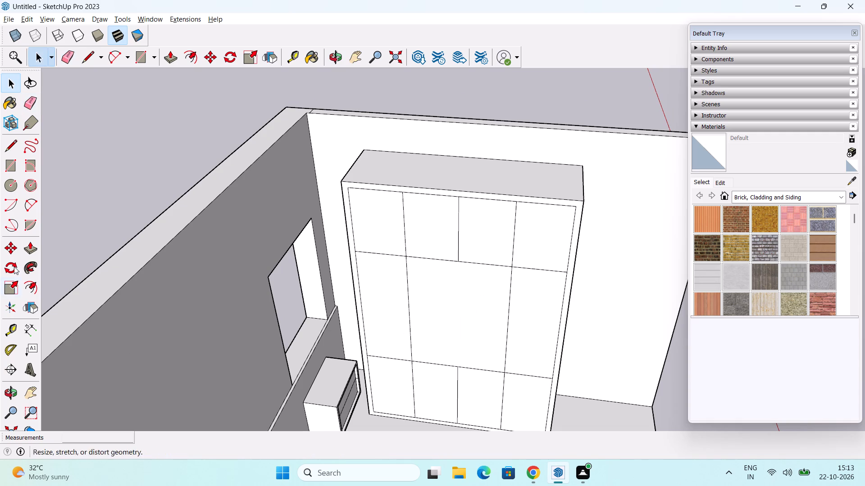
# Offset the merged central panel's outline inward by 1".
pyautogui.click(28, 288)
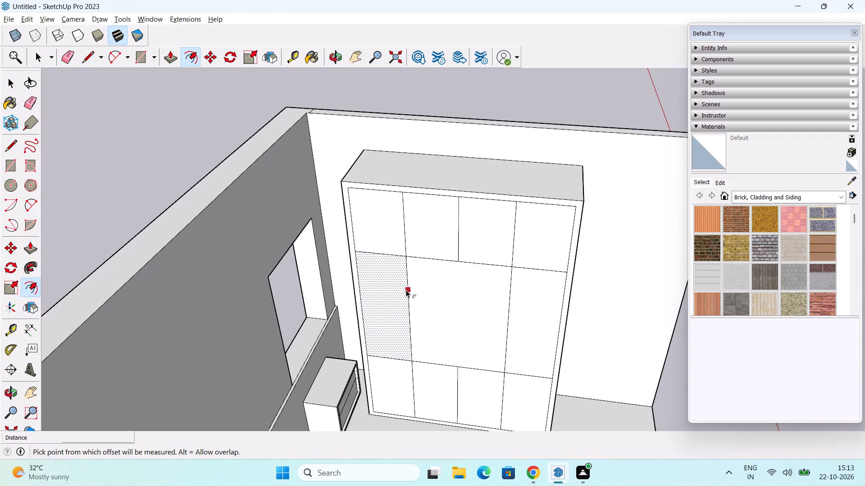
pyautogui.click(415, 289)
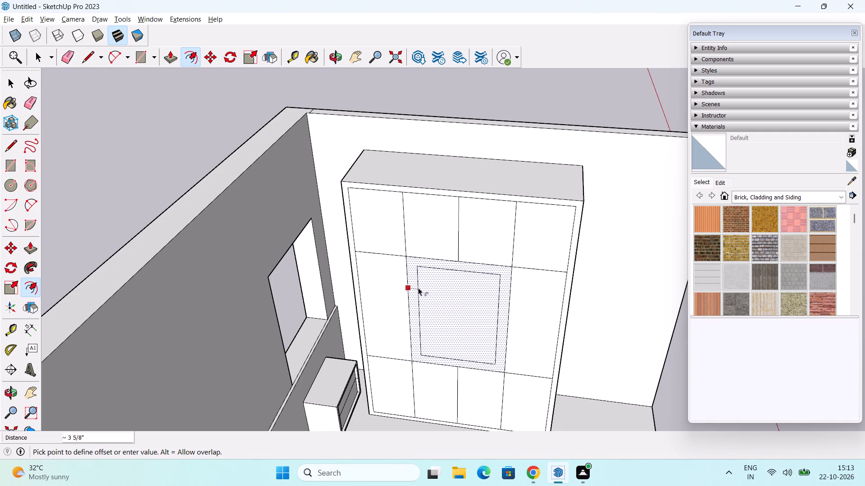
pyautogui.press('1')
pyautogui.hotkey('shift', '"')
pyautogui.press('Return')
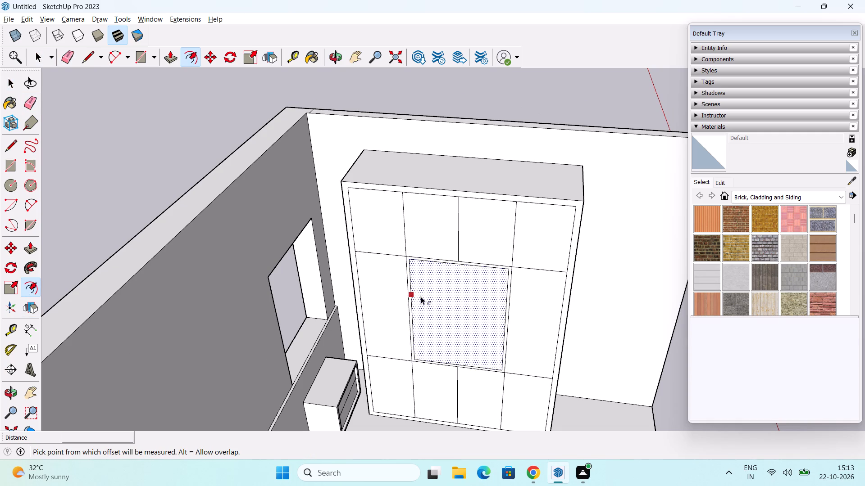
pyautogui.press('space')
# Push/Pull the outer frame border of the cabinet front outward by 1".
pyautogui.scroll(2, 409, 232)
pyautogui.moveTo(473, 310); pyautogui.dragTo(416, 303, button='middle')
pyautogui.click(147, 82)
pyautogui.moveTo(646, 328); pyautogui.dragTo(645, 342, button='middle')
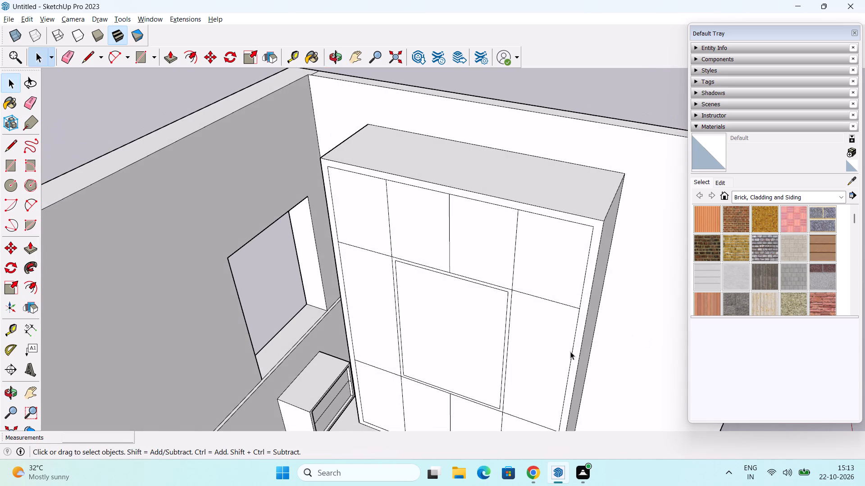
pyautogui.scroll(1, 554, 350)
pyautogui.moveTo(517, 355); pyautogui.dragTo(551, 334, button='middle')
pyautogui.scroll(-1, 551, 335)
pyautogui.moveTo(555, 343); pyautogui.dragTo(560, 327, button='middle')
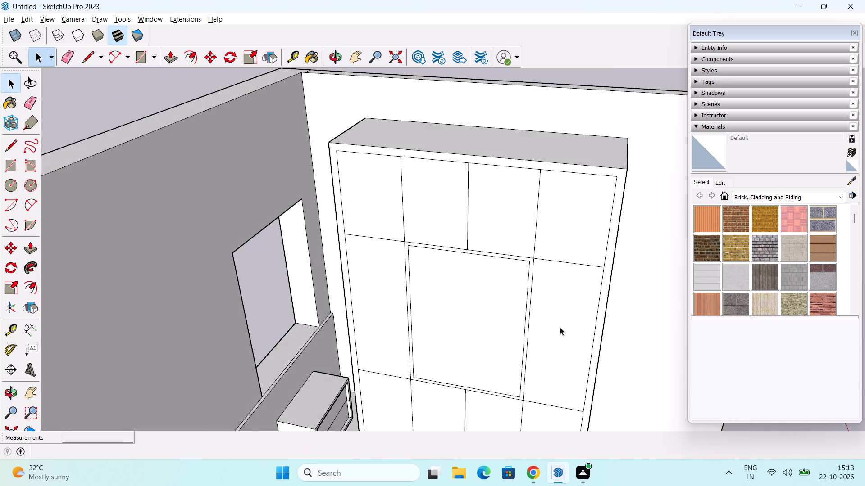
pyautogui.moveTo(564, 312); pyautogui.dragTo(554, 320, button='middle')
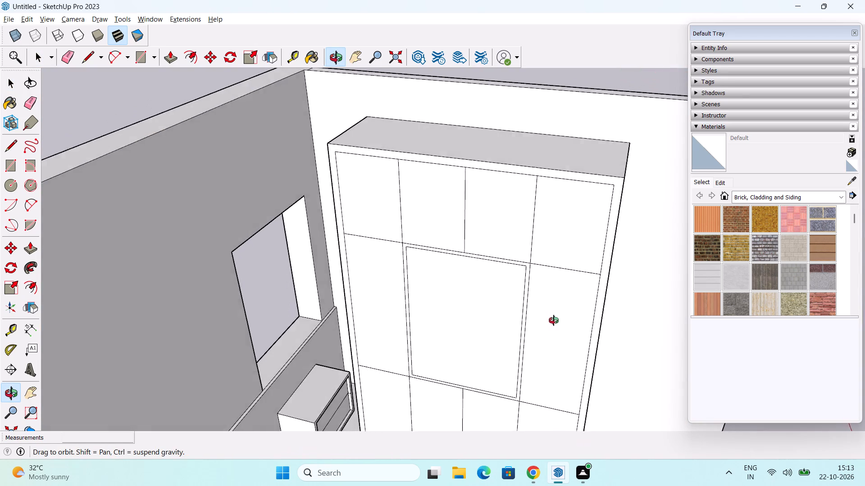
pyautogui.moveTo(554, 320); pyautogui.dragTo(521, 321, button='middle')
pyautogui.scroll(1, 536, 295)
pyautogui.moveTo(549, 296); pyautogui.dragTo(533, 298, button='middle')
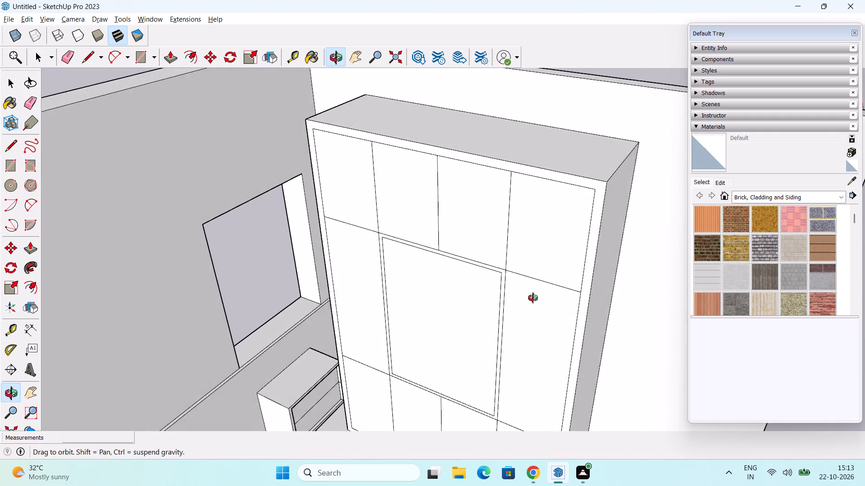
pyautogui.moveTo(533, 298); pyautogui.dragTo(524, 295, button='middle')
pyautogui.scroll(-1, 524, 295)
pyautogui.moveTo(533, 309); pyautogui.dragTo(549, 291, button='middle')
pyautogui.scroll(-1, 560, 279)
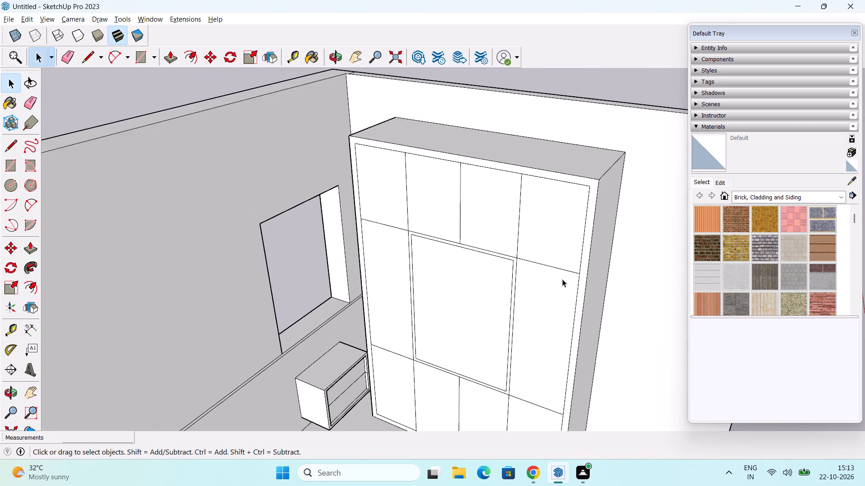
pyautogui.moveTo(581, 277); pyautogui.dragTo(569, 275, button='middle')
pyautogui.press('p')
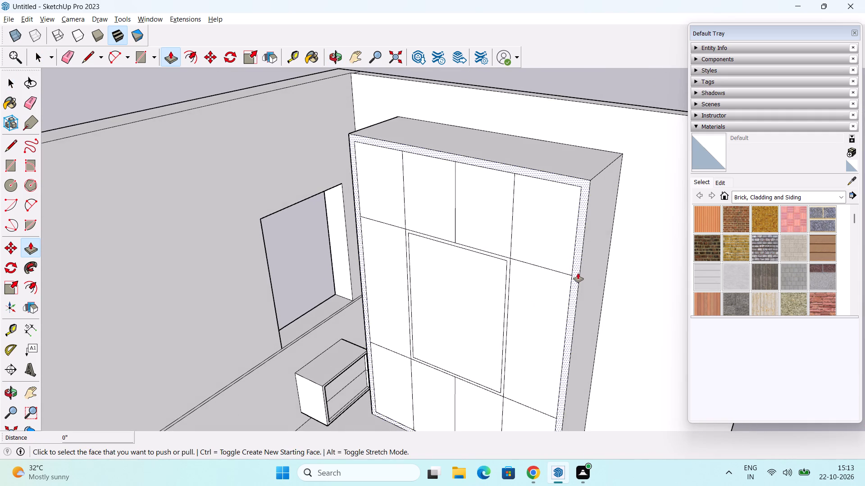
pyautogui.click(578, 274)
pyautogui.press('1')
pyautogui.hotkey('shift', '"')
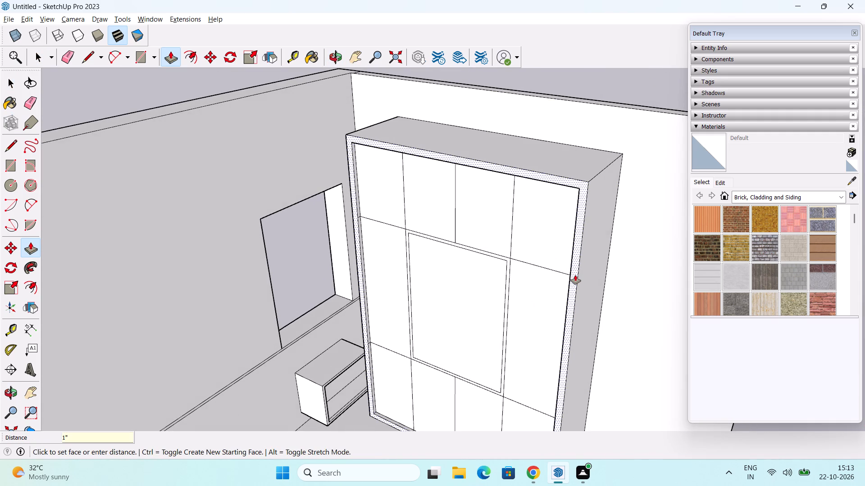
pyautogui.press('Return')
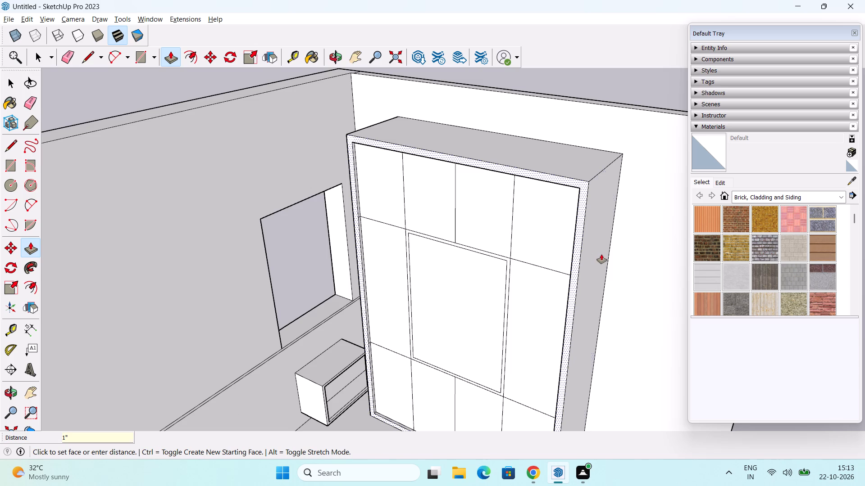
pyautogui.press('space')
# Push/Pull the narrow border around the large central panel outward, repeating the distance used for the outer frame.
pyautogui.scroll(-2, 605, 249)
pyautogui.moveTo(605, 249); pyautogui.dragTo(528, 231, button='middle')
pyautogui.scroll(-1, 537, 234)
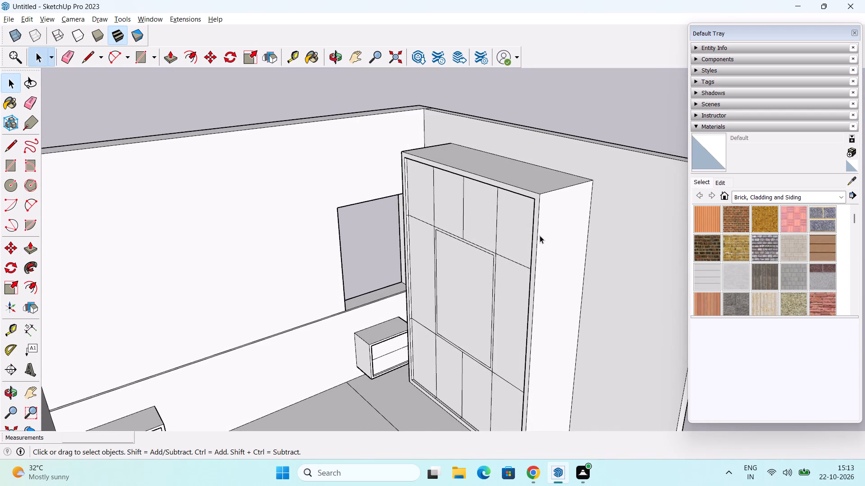
pyautogui.moveTo(541, 239); pyautogui.dragTo(563, 216, button='middle')
pyautogui.moveTo(546, 286); pyautogui.dragTo(582, 234, button='middle')
pyautogui.moveTo(565, 235); pyautogui.dragTo(546, 261, button='middle')
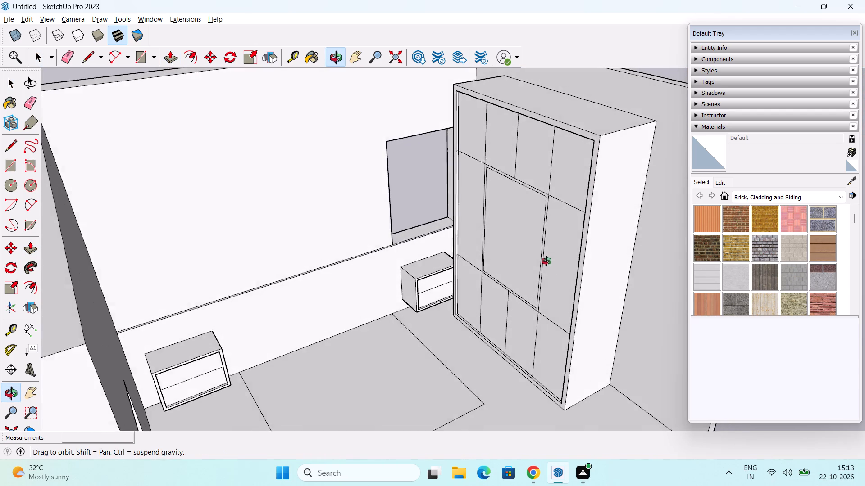
pyautogui.moveTo(546, 261); pyautogui.dragTo(546, 259, button='middle')
pyautogui.scroll(6, 546, 196)
pyautogui.moveTo(523, 198); pyautogui.dragTo(513, 149, button='middle')
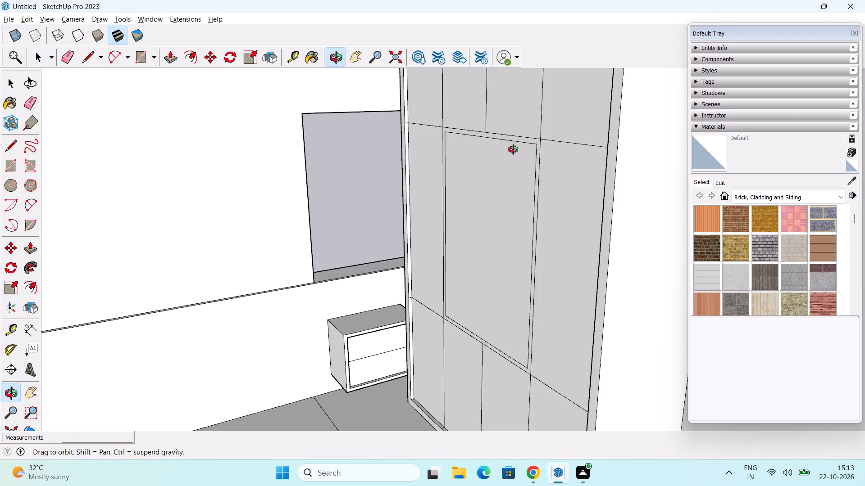
pyautogui.moveTo(513, 149); pyautogui.dragTo(545, 254, button='middle')
pyautogui.scroll(-1, 561, 256)
pyautogui.keyDown('shift'); pyautogui.moveTo(579, 298); pyautogui.dragTo(549, 267, button='middle'); pyautogui.keyUp('shift')
pyautogui.scroll(1, 549, 273)
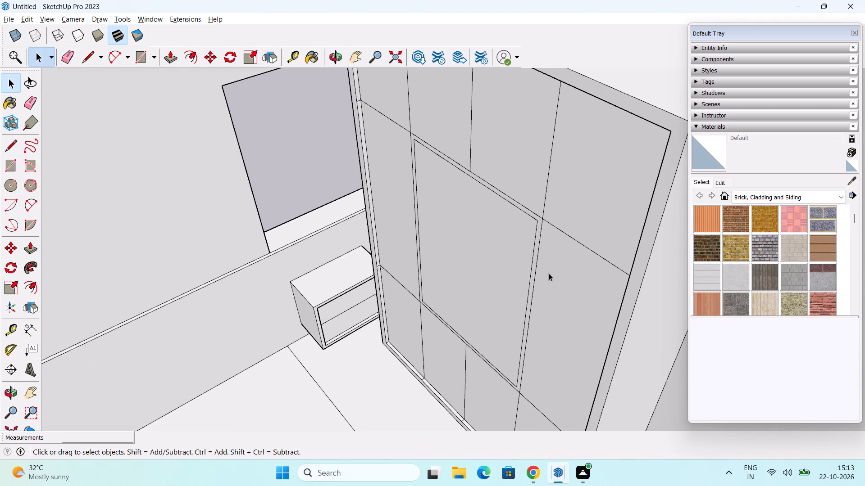
pyautogui.scroll(1, 549, 273)
pyautogui.press('p')
pyautogui.scroll(2, 521, 249)
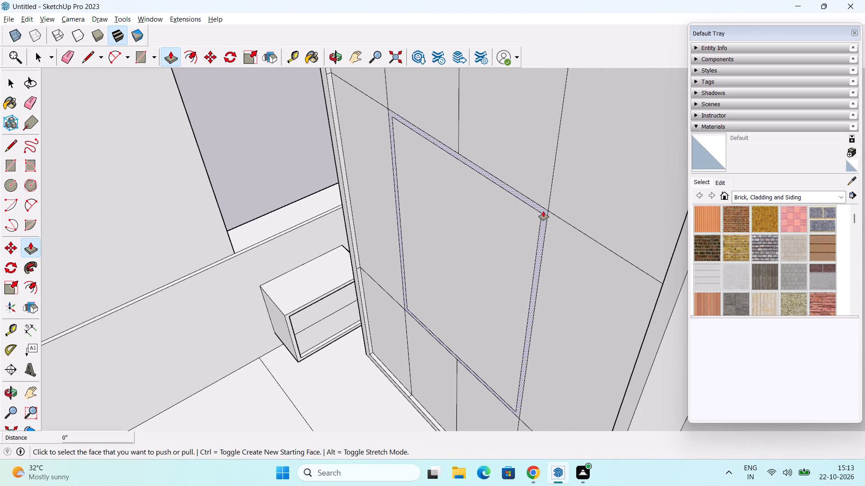
pyautogui.click(543, 211)
pyautogui.click(543, 211)
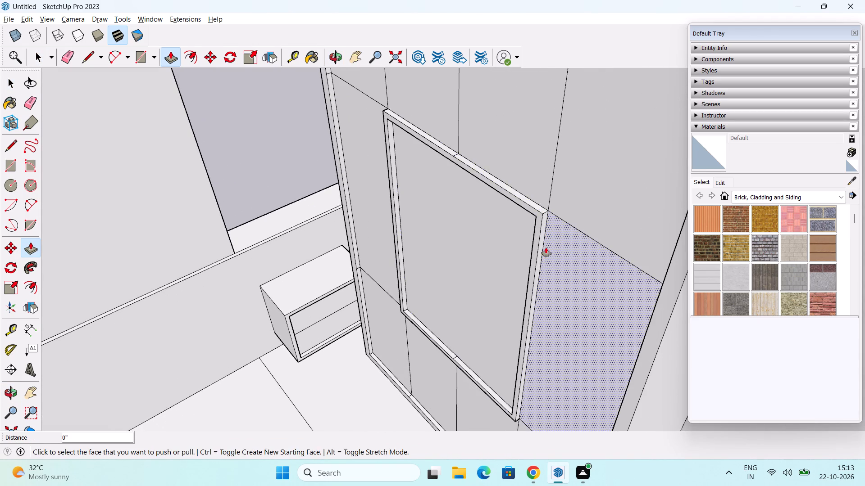
pyautogui.moveTo(544, 256); pyautogui.dragTo(560, 233, button='middle')
pyautogui.press('space')
# Examine the cabinet's raised frames up close and its placement within the whole bedroom from several angles.
pyautogui.scroll(-6, 566, 235)
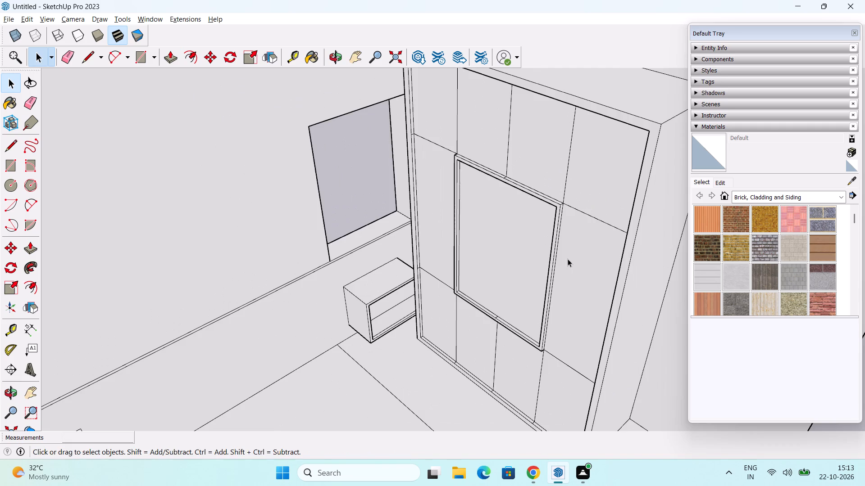
pyautogui.moveTo(572, 250); pyautogui.dragTo(652, 242, button='middle')
pyautogui.moveTo(534, 221); pyautogui.dragTo(519, 260, button='middle')
pyautogui.scroll(1, 433, 184)
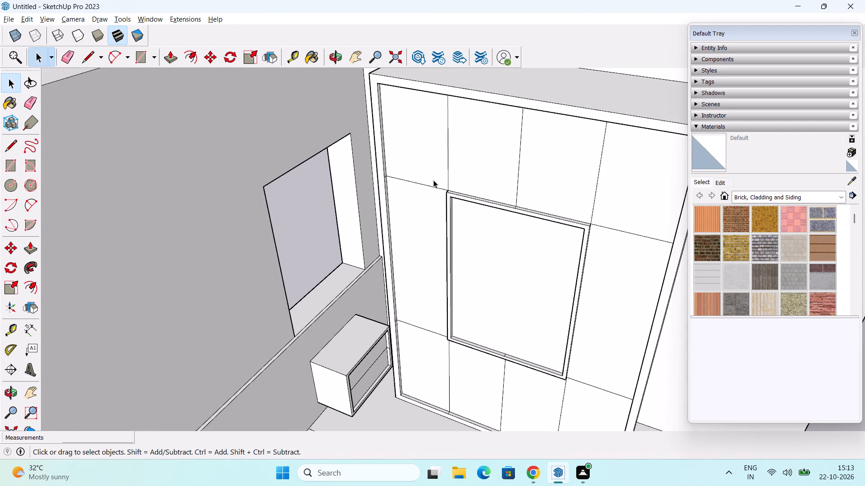
pyautogui.moveTo(433, 180); pyautogui.dragTo(431, 214, button='middle')
pyautogui.moveTo(465, 231); pyautogui.dragTo(498, 124, button='middle')
pyautogui.moveTo(472, 169); pyautogui.dragTo(433, 284, button='middle')
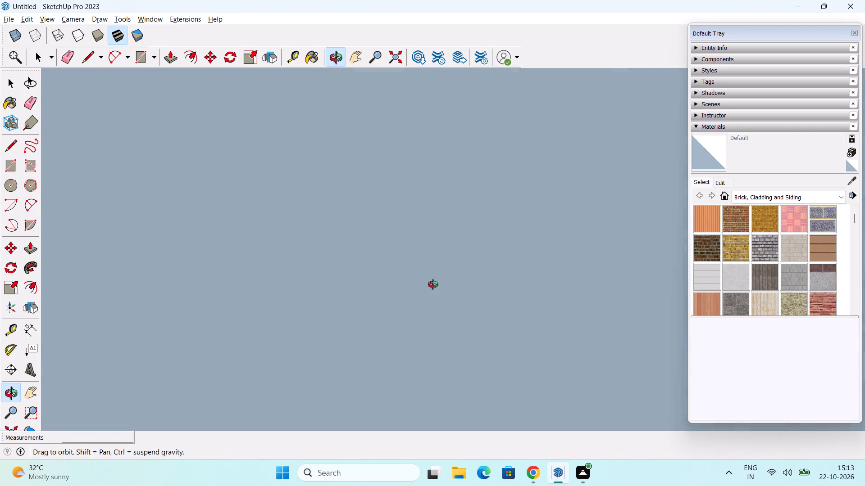
pyautogui.moveTo(433, 284); pyautogui.dragTo(423, 338, button='middle')
pyautogui.scroll(-1, 448, 271)
pyautogui.click(394, 58)
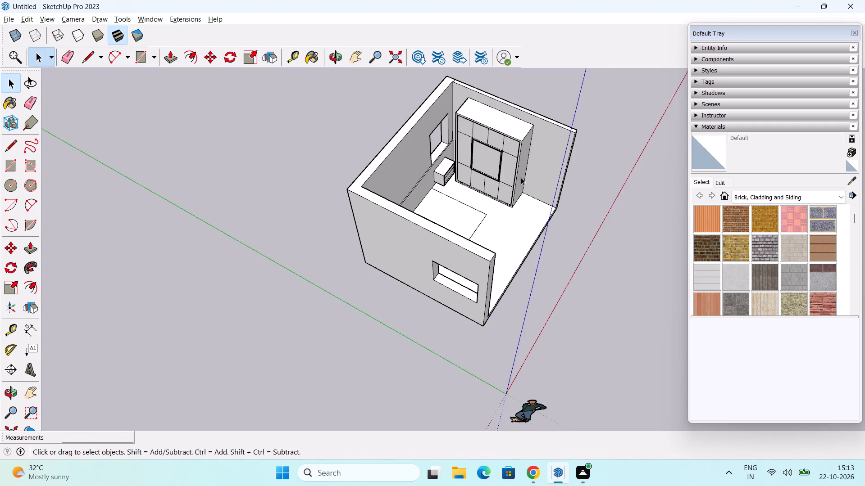
pyautogui.moveTo(521, 177); pyautogui.dragTo(426, 147, button='middle')
pyautogui.scroll(4, 505, 180)
pyautogui.moveTo(515, 186); pyautogui.dragTo(356, 123, button='middle')
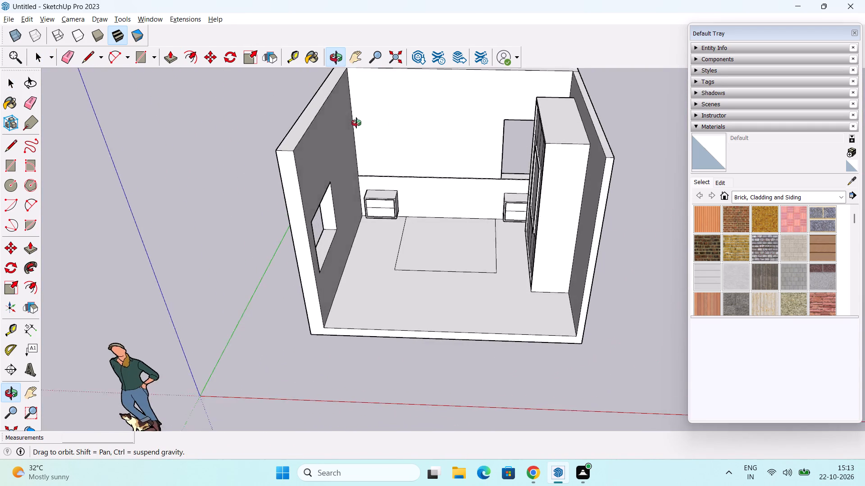
pyautogui.moveTo(356, 123); pyautogui.dragTo(531, 292, button='middle')
pyautogui.scroll(5, 541, 228)
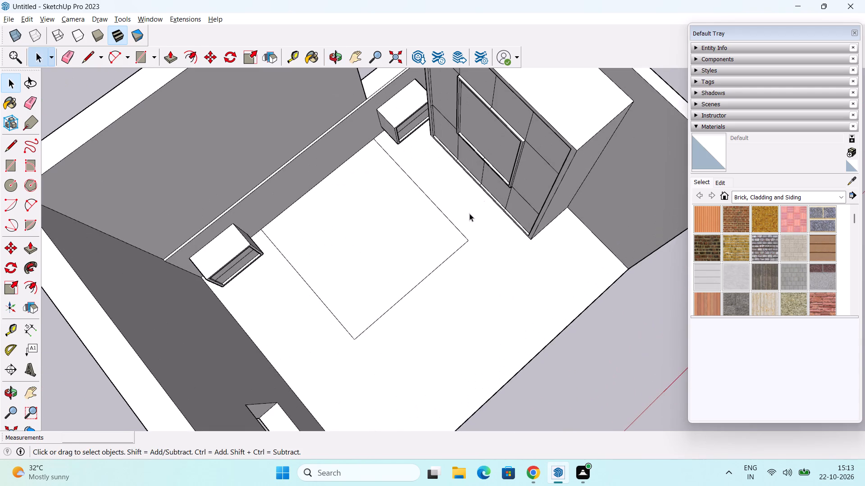
# Offset the outlines of all four top-row compartments inward by 1", starting with the one nearest the window.
pyautogui.moveTo(469, 207); pyautogui.dragTo(448, 327, button='middle')
pyautogui.moveTo(449, 328); pyautogui.dragTo(542, 157, button='middle')
pyautogui.scroll(2, 514, 200)
pyautogui.keyDown('shift'); pyautogui.moveTo(514, 200); pyautogui.dragTo(498, 275, button='middle'); pyautogui.keyUp('shift')
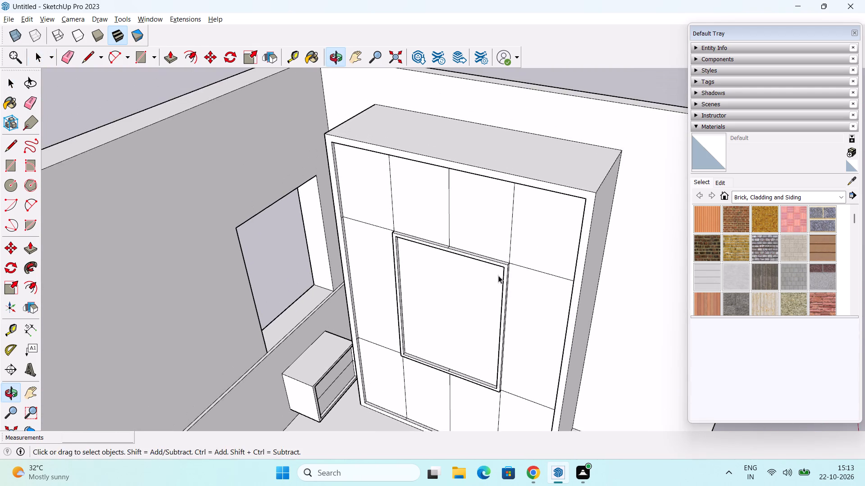
pyautogui.moveTo(504, 273); pyautogui.dragTo(532, 242, button='middle')
pyautogui.moveTo(476, 211); pyautogui.dragTo(477, 233, button='middle')
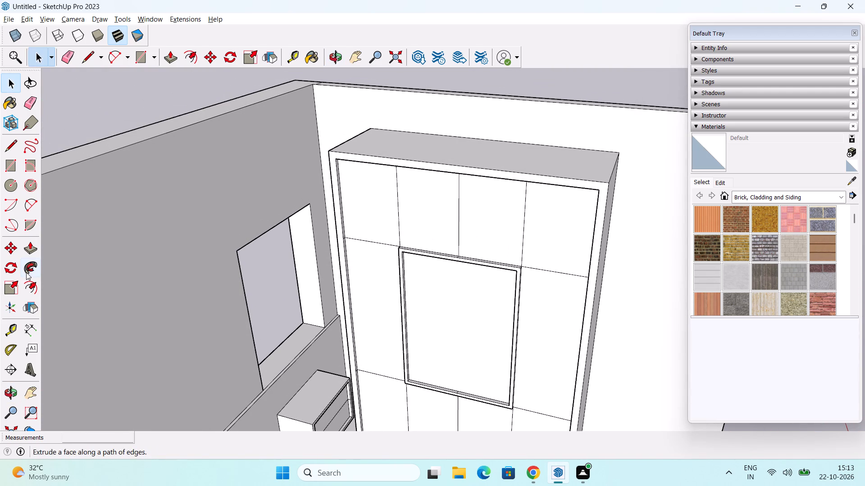
pyautogui.click(35, 290)
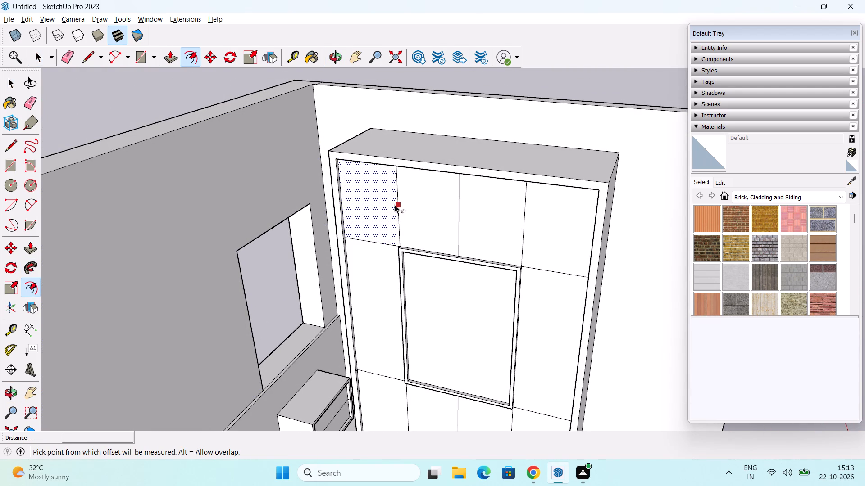
pyautogui.click(395, 204)
pyautogui.press('1')
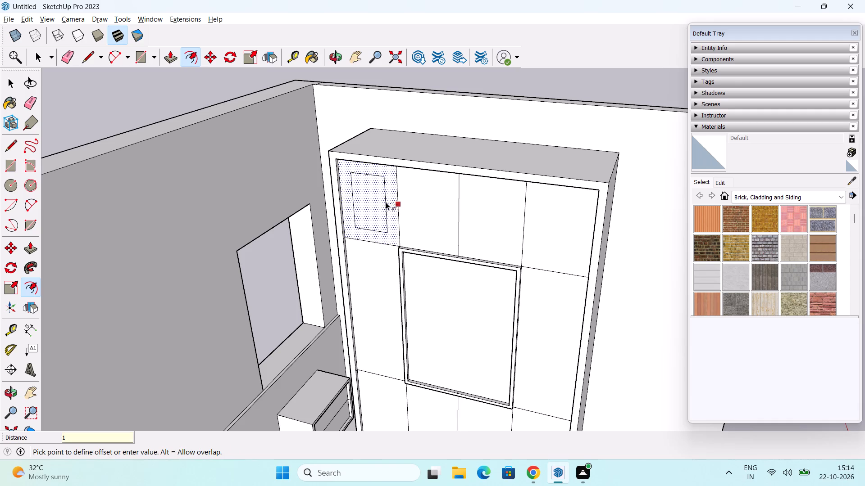
pyautogui.hotkey('shift', '"')
pyautogui.press('Return')
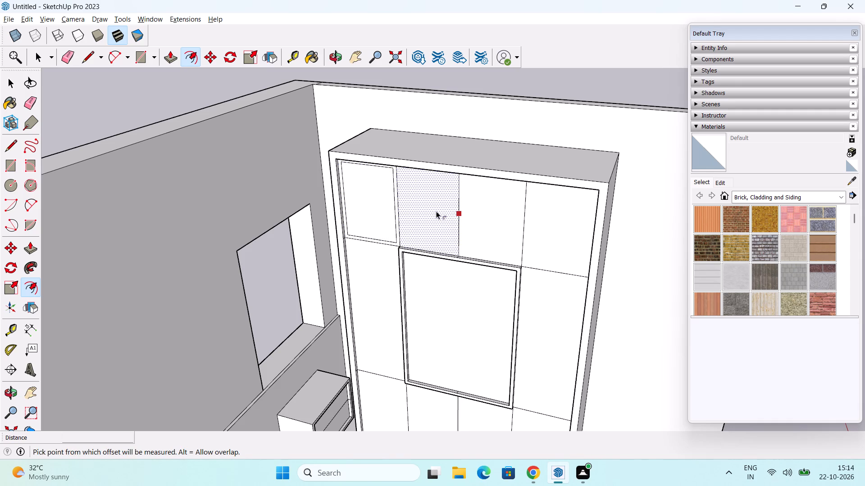
pyautogui.doubleClick(436, 211)
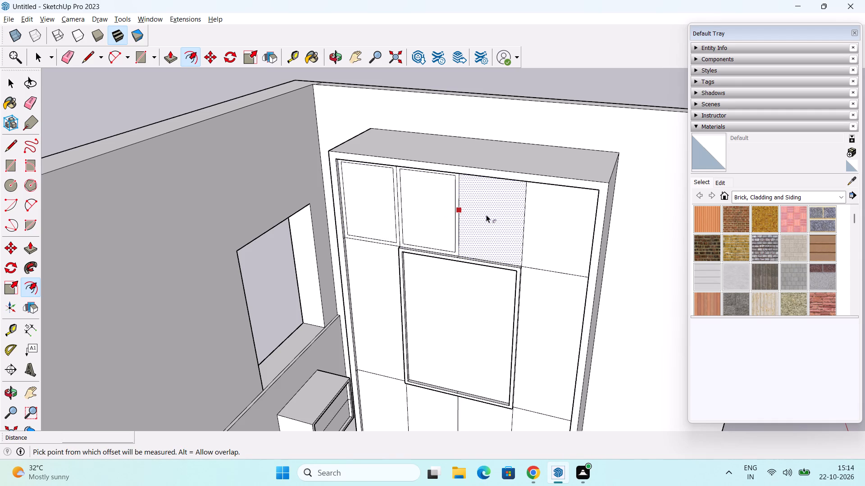
pyautogui.doubleClick(487, 215)
pyautogui.doubleClick(551, 221)
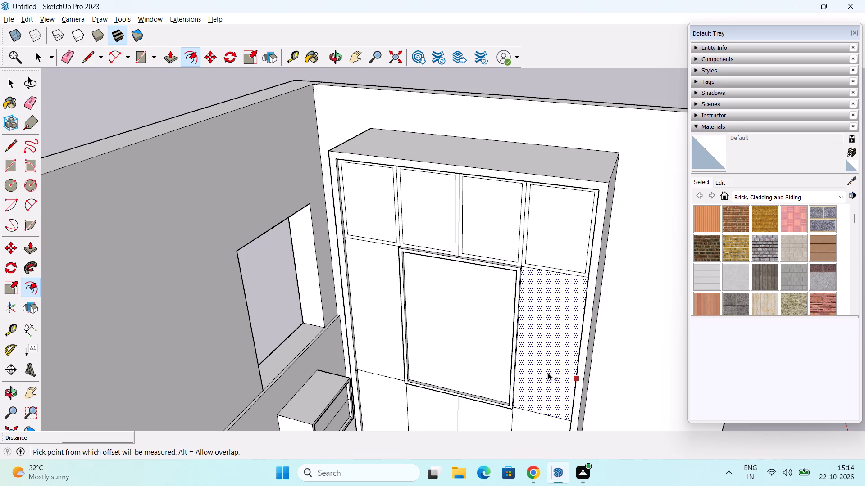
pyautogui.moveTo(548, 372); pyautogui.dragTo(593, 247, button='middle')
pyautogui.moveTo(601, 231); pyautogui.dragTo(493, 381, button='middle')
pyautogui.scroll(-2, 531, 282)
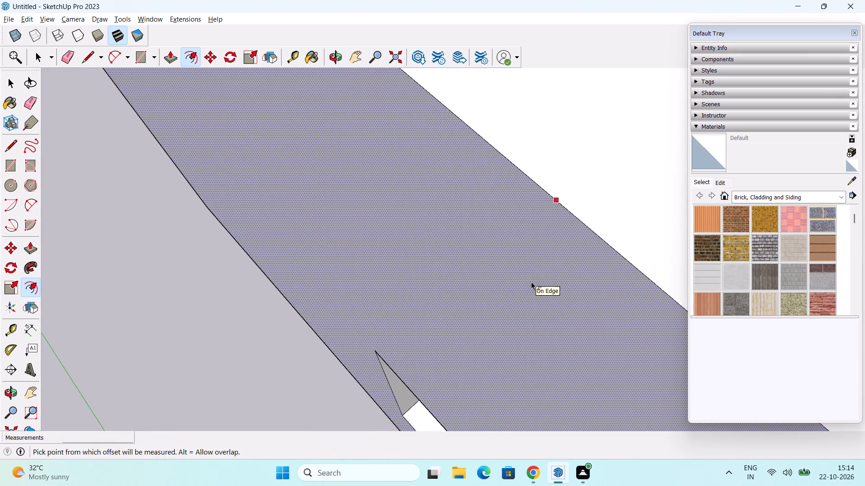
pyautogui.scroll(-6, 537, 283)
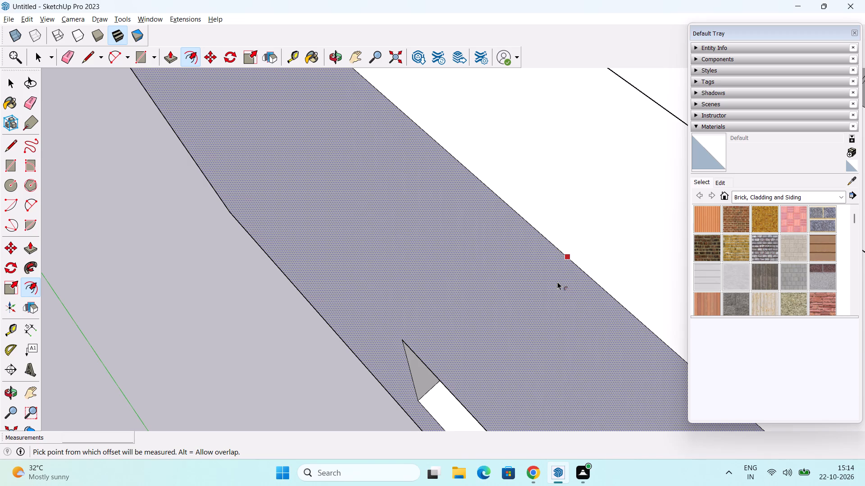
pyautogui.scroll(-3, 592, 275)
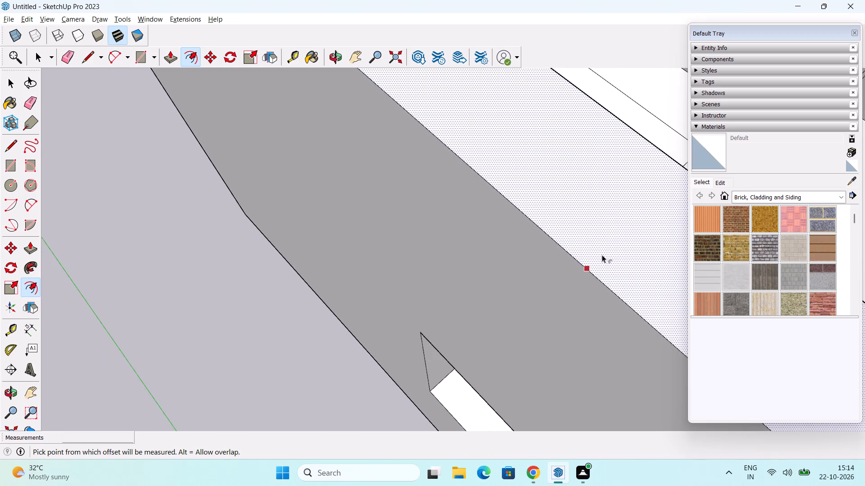
# Offset the outlines of all four bottom-row compartments inward by 1", starting with the one farthest from the window.
pyautogui.moveTo(590, 244); pyautogui.dragTo(342, 250, button='middle')
pyautogui.scroll(-2, 355, 229)
pyautogui.keyDown('shift'); pyautogui.moveTo(419, 221); pyautogui.dragTo(267, 191, button='middle'); pyautogui.keyUp('shift')
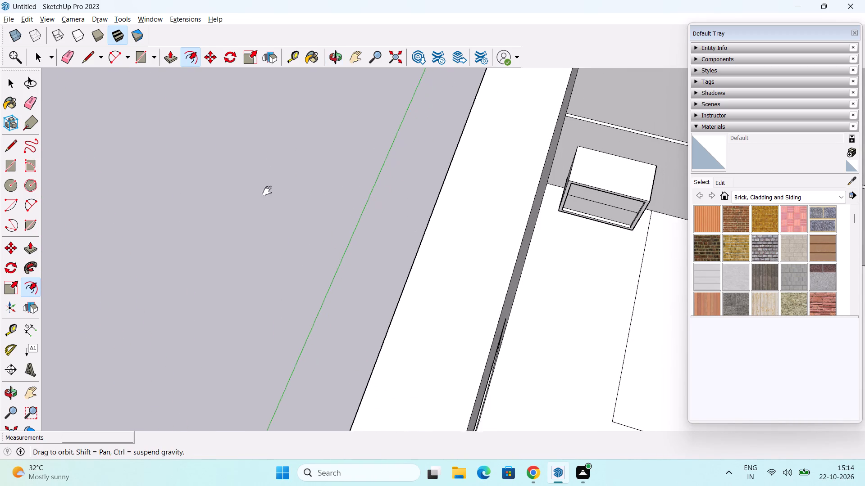
pyautogui.keyDown('shift'); pyautogui.moveTo(267, 191); pyautogui.dragTo(118, 182, button='middle'); pyautogui.keyUp('shift')
pyautogui.scroll(-3, 376, 202)
pyautogui.keyDown('shift'); pyautogui.moveTo(451, 227); pyautogui.dragTo(36, 189, button='middle'); pyautogui.keyUp('shift')
pyautogui.scroll(-1, 190, 183)
pyautogui.moveTo(346, 254); pyautogui.dragTo(407, 223, button='middle')
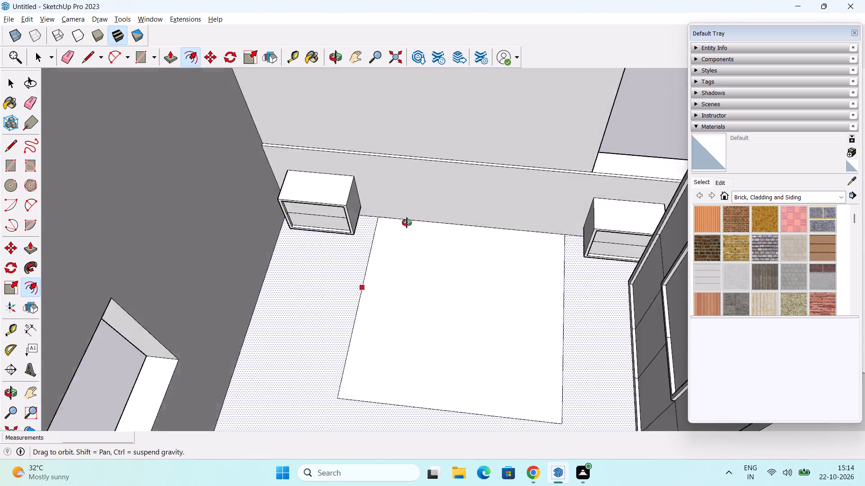
pyautogui.moveTo(407, 223); pyautogui.dragTo(443, 220, button='middle')
pyautogui.moveTo(360, 218); pyautogui.dragTo(0, 247, button='middle')
pyautogui.moveTo(76, 285); pyautogui.dragTo(272, 206, button='middle')
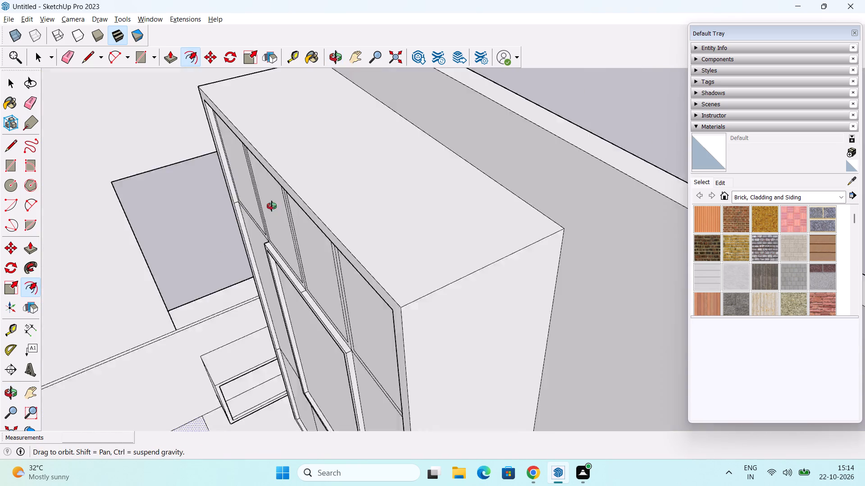
pyautogui.moveTo(272, 206); pyautogui.dragTo(353, 193, button='middle')
pyautogui.keyDown('shift'); pyautogui.moveTo(376, 238); pyautogui.dragTo(317, 154, button='middle'); pyautogui.keyUp('shift')
pyautogui.moveTo(372, 266); pyautogui.dragTo(340, 148, button='middle')
pyautogui.keyDown('shift'); pyautogui.moveTo(430, 298); pyautogui.dragTo(389, 196, button='middle'); pyautogui.keyUp('shift')
pyautogui.scroll(2, 453, 238)
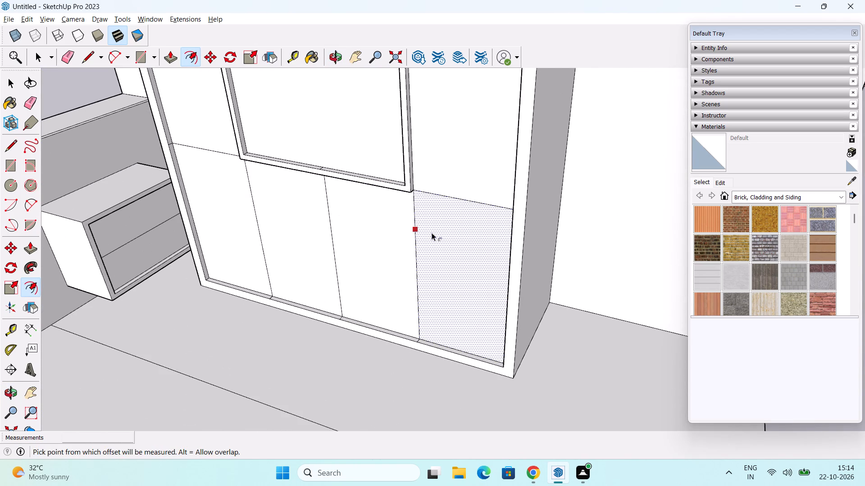
pyautogui.doubleClick(432, 233)
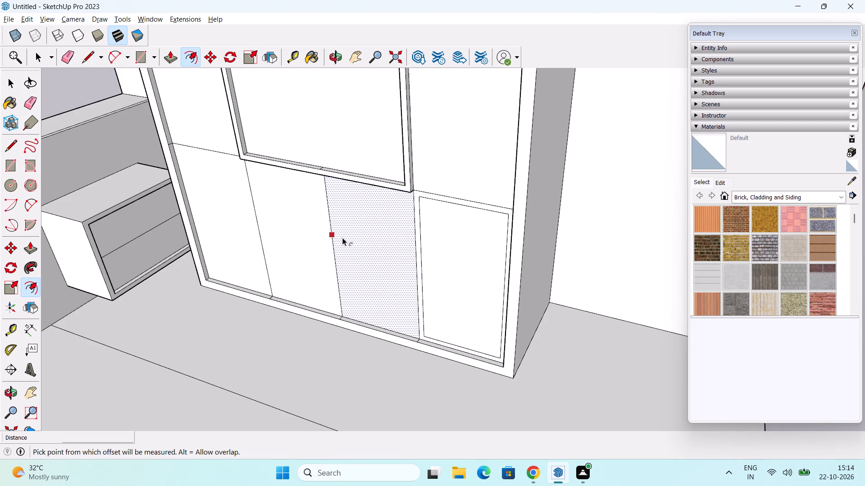
pyautogui.doubleClick(342, 238)
pyautogui.doubleClick(287, 225)
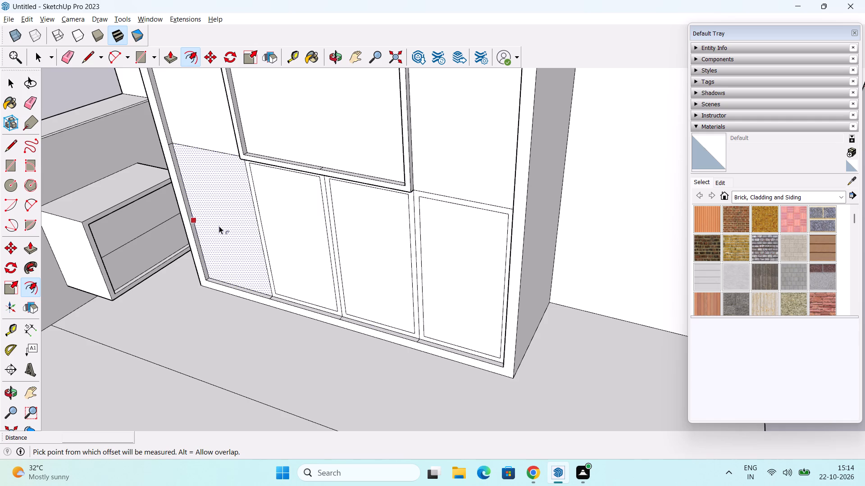
pyautogui.doubleClick(219, 219)
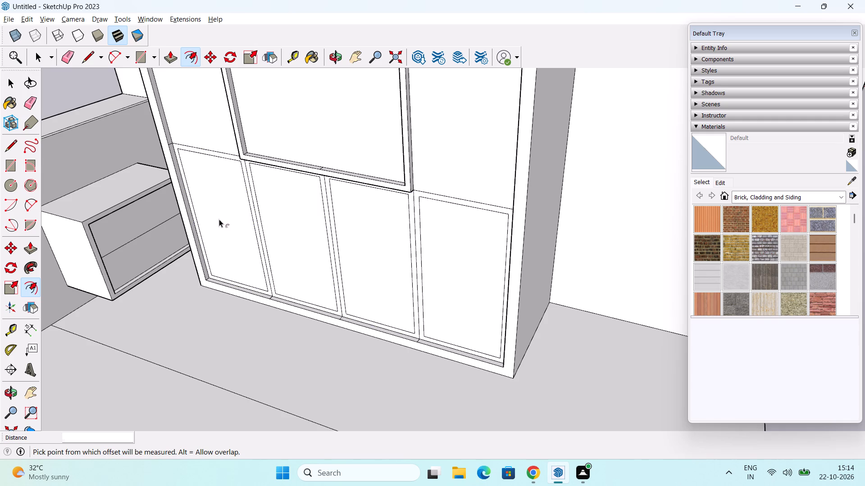
pyautogui.scroll(-1, 230, 222)
pyautogui.moveTo(247, 229); pyautogui.dragTo(143, 244, button='middle')
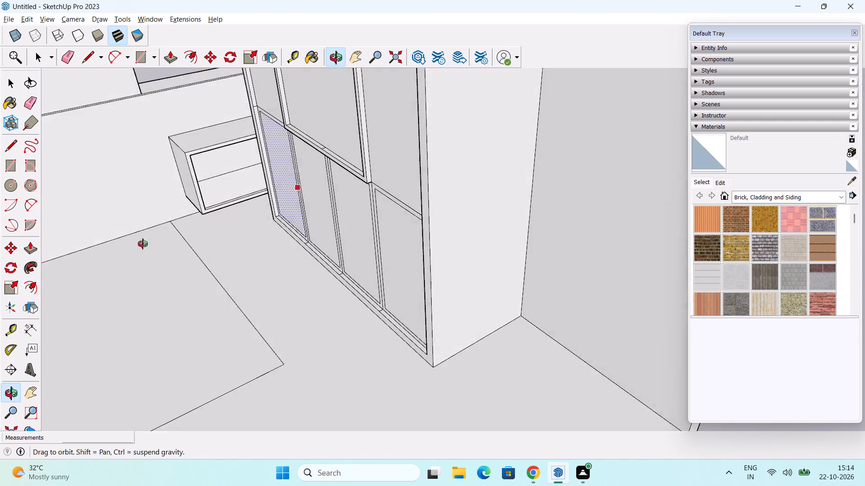
pyautogui.moveTo(143, 244); pyautogui.dragTo(167, 255, button='middle')
pyautogui.press('space')
# Draw a horizontal line about 1' 5 1/4" long at mid-height across the section beside the large central panel, away from the window.
pyautogui.scroll(-3, 237, 182)
pyautogui.moveTo(239, 183); pyautogui.dragTo(223, 272, button='middle')
pyautogui.moveTo(246, 276); pyautogui.dragTo(325, 169, button='middle')
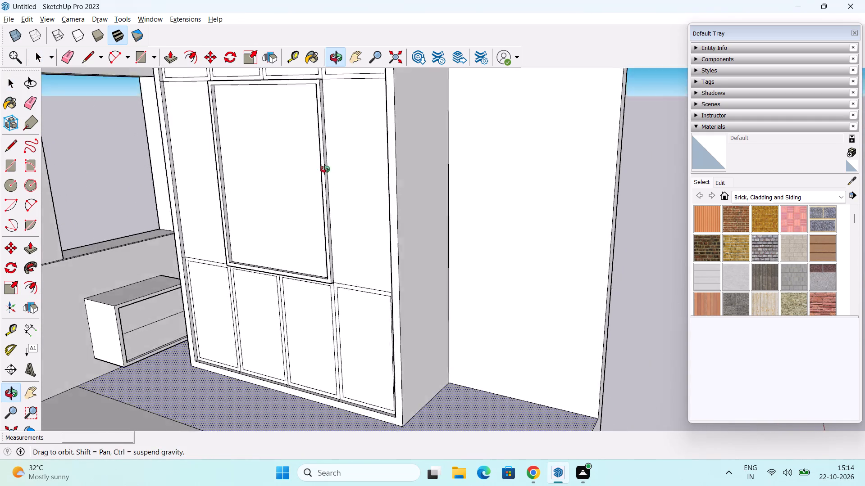
pyautogui.moveTo(325, 169); pyautogui.dragTo(398, 193, button='middle')
pyautogui.scroll(6, 397, 191)
pyautogui.moveTo(396, 202); pyautogui.dragTo(356, 211, button='middle')
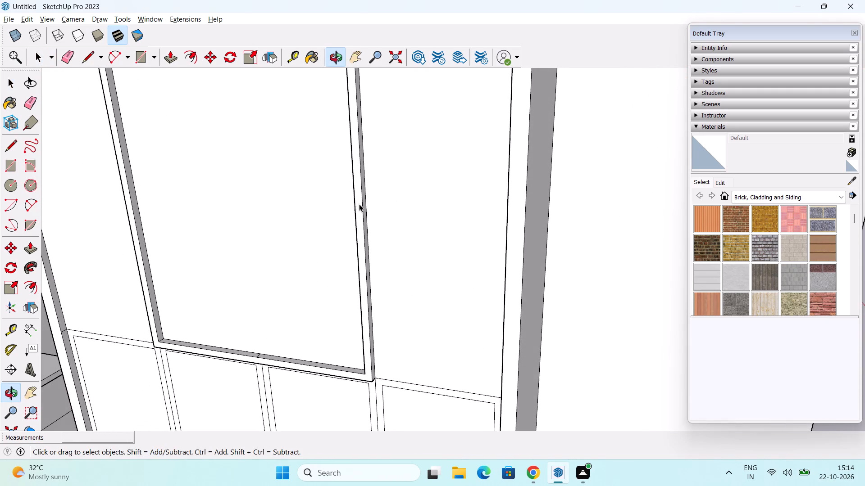
pyautogui.press('l')
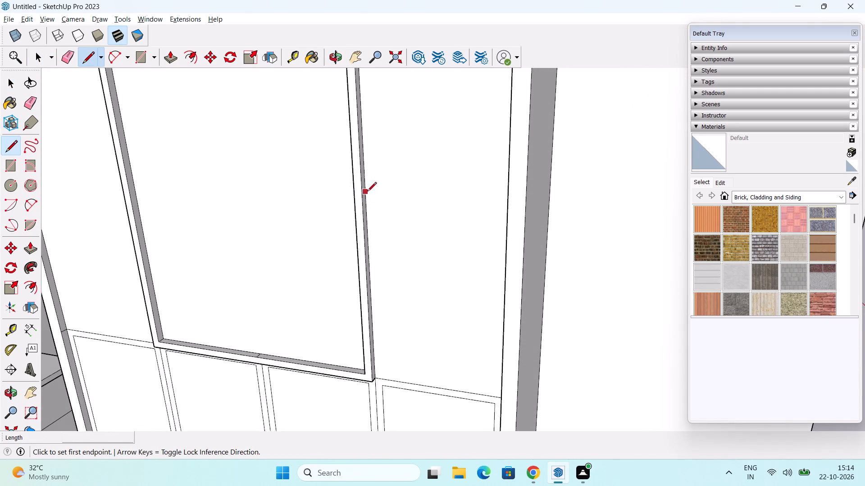
pyautogui.click(368, 205)
pyautogui.moveTo(418, 195); pyautogui.dragTo(505, 229, button='middle')
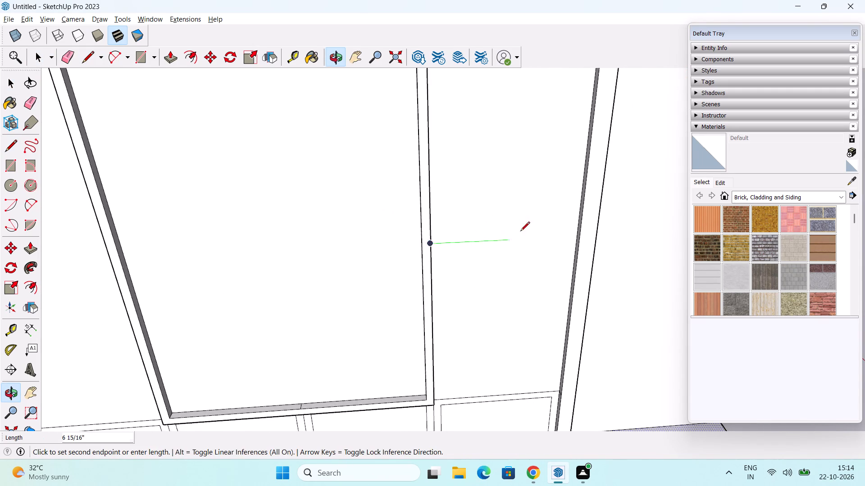
pyautogui.scroll(7, 556, 236)
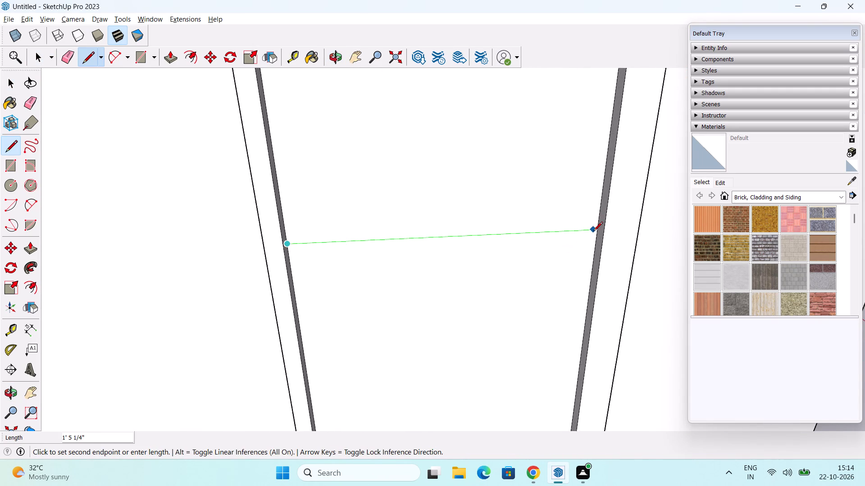
pyautogui.click(597, 232)
pyautogui.scroll(-4, 253, 291)
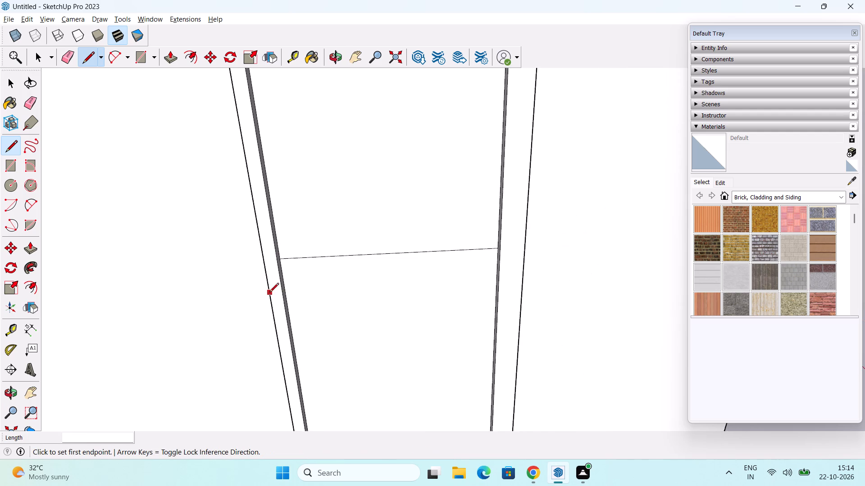
# Draw a matching horizontal line at mid-height across the window-side section, from the central panel's frame to the outer frame.
pyautogui.keyDown('shift'); pyautogui.moveTo(279, 285); pyautogui.dragTo(464, 247, button='middle'); pyautogui.keyUp('shift')
pyautogui.scroll(-5, 463, 247)
pyautogui.keyDown('shift'); pyautogui.moveTo(186, 302); pyautogui.dragTo(316, 273, button='middle'); pyautogui.keyUp('shift')
pyautogui.moveTo(319, 264); pyautogui.dragTo(394, 255, button='middle')
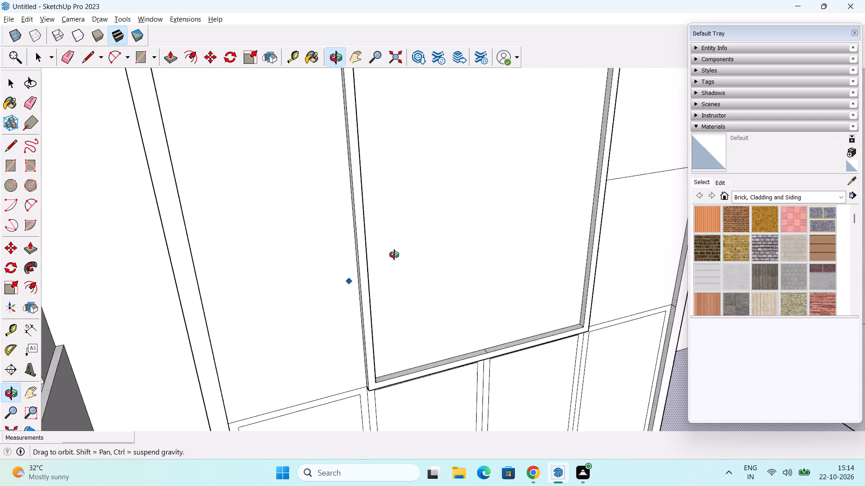
pyautogui.moveTo(394, 255); pyautogui.dragTo(405, 323, button='middle')
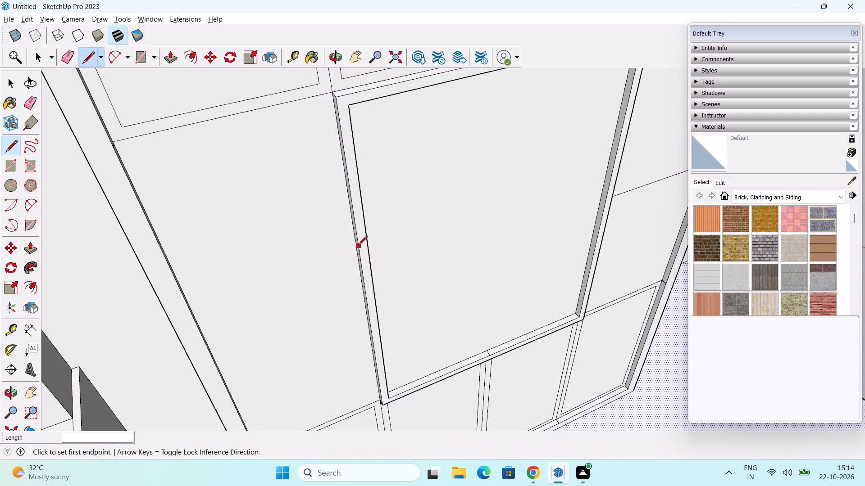
pyautogui.click(360, 286)
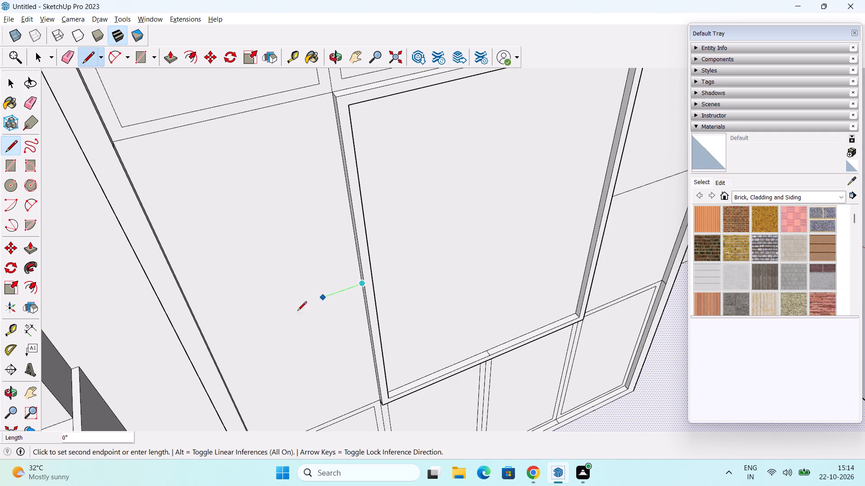
pyautogui.moveTo(252, 330); pyautogui.dragTo(190, 323, button='middle')
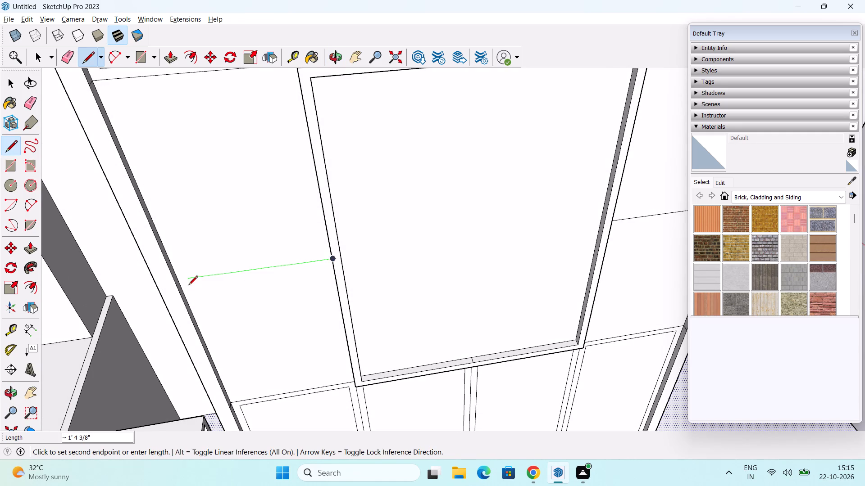
pyautogui.click(181, 279)
pyautogui.press('space')
# Examine the divided cabinet front and the inset borders of its compartments from several angles.
pyautogui.scroll(-2, 222, 268)
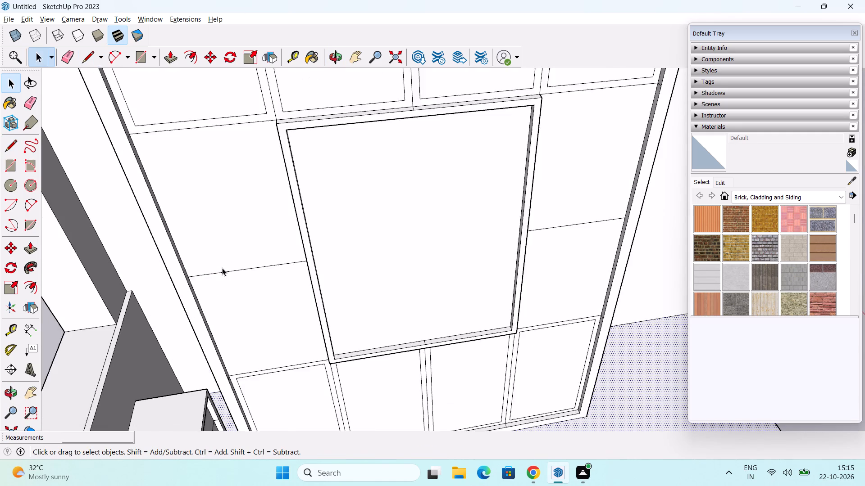
pyautogui.scroll(-7, 222, 268)
pyautogui.moveTo(309, 295); pyautogui.dragTo(181, 328, button='middle')
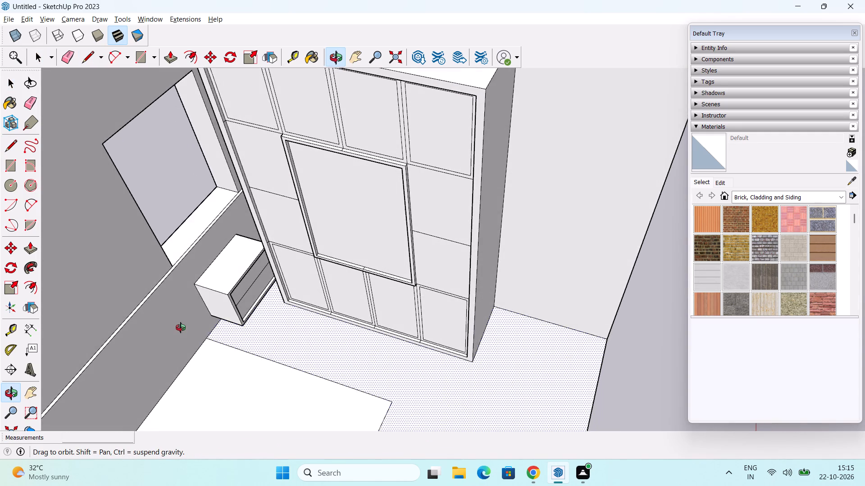
pyautogui.moveTo(181, 328); pyautogui.dragTo(182, 324, button='middle')
pyautogui.scroll(-1, 269, 229)
pyautogui.keyDown('shift'); pyautogui.moveTo(353, 213); pyautogui.dragTo(337, 247, button='middle'); pyautogui.keyUp('shift')
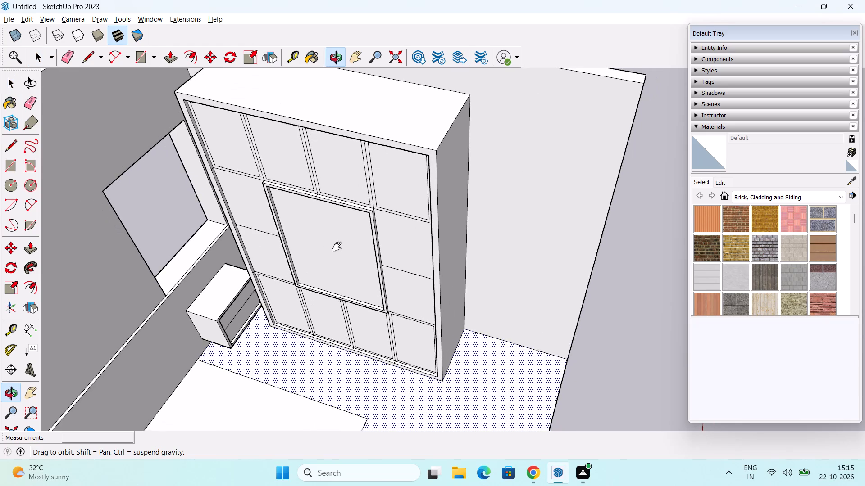
pyautogui.keyDown('shift'); pyautogui.moveTo(337, 247); pyautogui.dragTo(297, 324, button='middle'); pyautogui.keyUp('shift')
pyautogui.scroll(2, 239, 258)
pyautogui.moveTo(228, 262); pyautogui.dragTo(257, 275, button='middle')
pyautogui.scroll(2, 221, 229)
pyautogui.moveTo(267, 283); pyautogui.dragTo(279, 263, button='middle')
pyautogui.scroll(-1, 265, 269)
pyautogui.moveTo(269, 276); pyautogui.dragTo(224, 271, button='middle')
pyautogui.scroll(2, 208, 261)
pyautogui.moveTo(240, 260); pyautogui.dragTo(245, 250, button='middle')
pyautogui.scroll(-5, 249, 247)
pyautogui.moveTo(301, 279); pyautogui.dragTo(334, 258, button='middle')
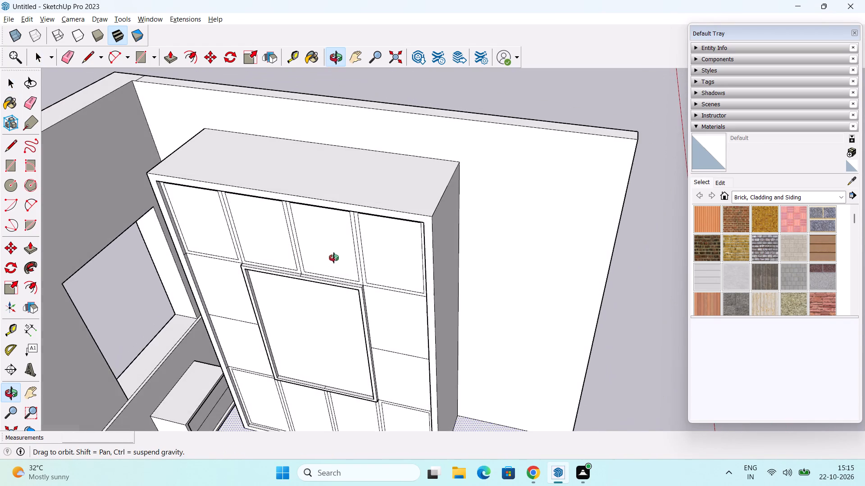
pyautogui.moveTo(334, 258); pyautogui.dragTo(328, 258, button='middle')
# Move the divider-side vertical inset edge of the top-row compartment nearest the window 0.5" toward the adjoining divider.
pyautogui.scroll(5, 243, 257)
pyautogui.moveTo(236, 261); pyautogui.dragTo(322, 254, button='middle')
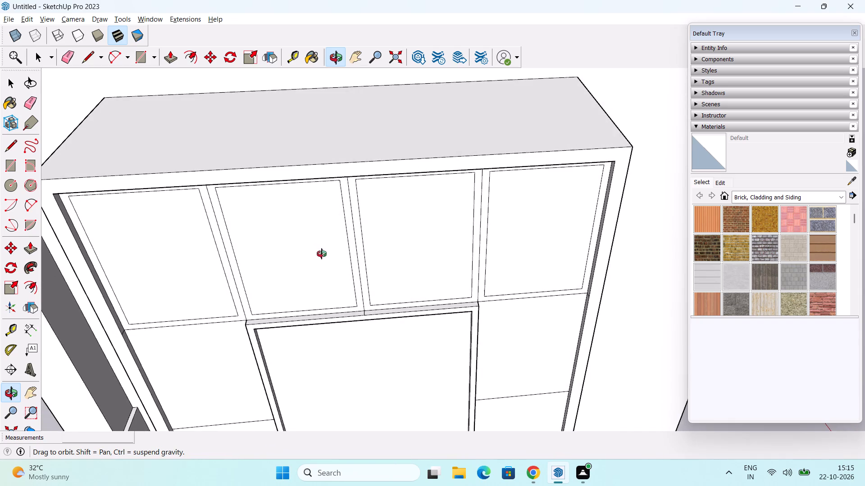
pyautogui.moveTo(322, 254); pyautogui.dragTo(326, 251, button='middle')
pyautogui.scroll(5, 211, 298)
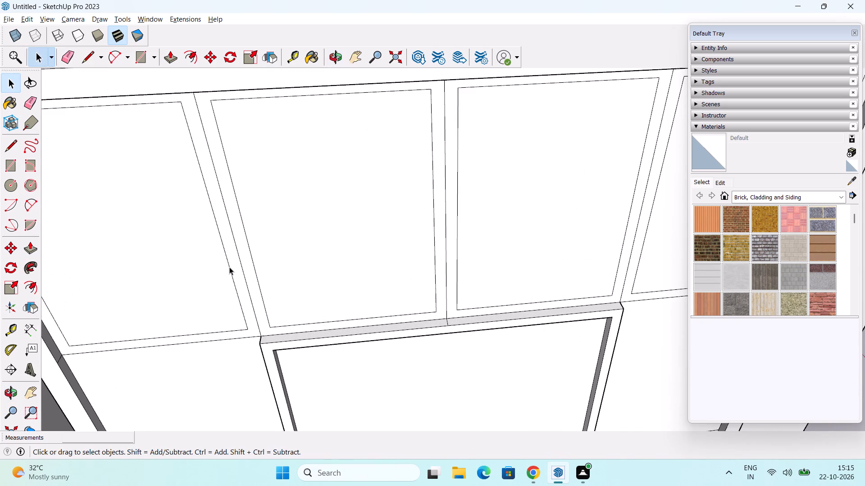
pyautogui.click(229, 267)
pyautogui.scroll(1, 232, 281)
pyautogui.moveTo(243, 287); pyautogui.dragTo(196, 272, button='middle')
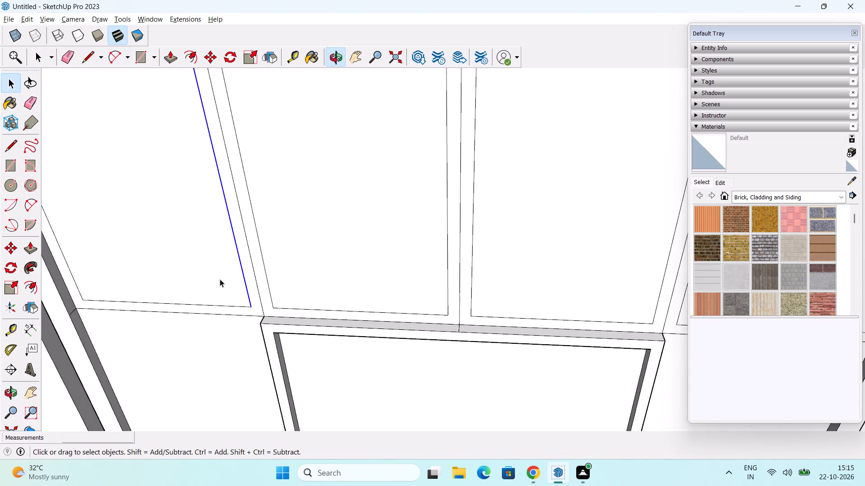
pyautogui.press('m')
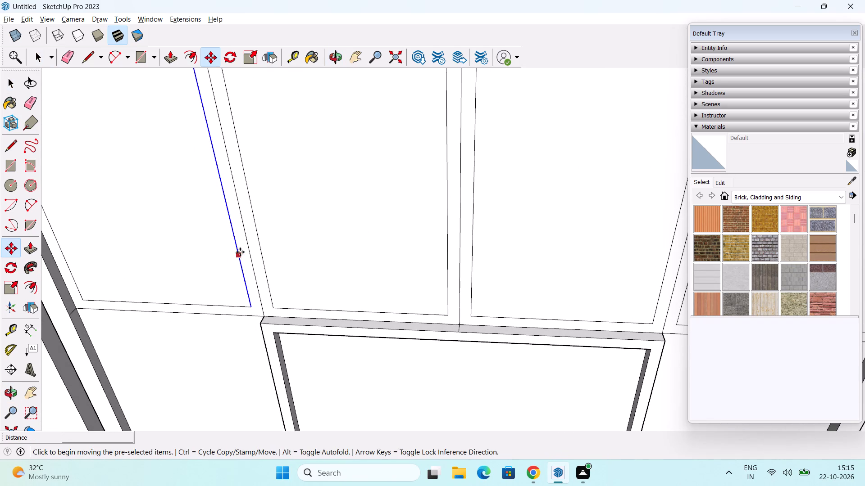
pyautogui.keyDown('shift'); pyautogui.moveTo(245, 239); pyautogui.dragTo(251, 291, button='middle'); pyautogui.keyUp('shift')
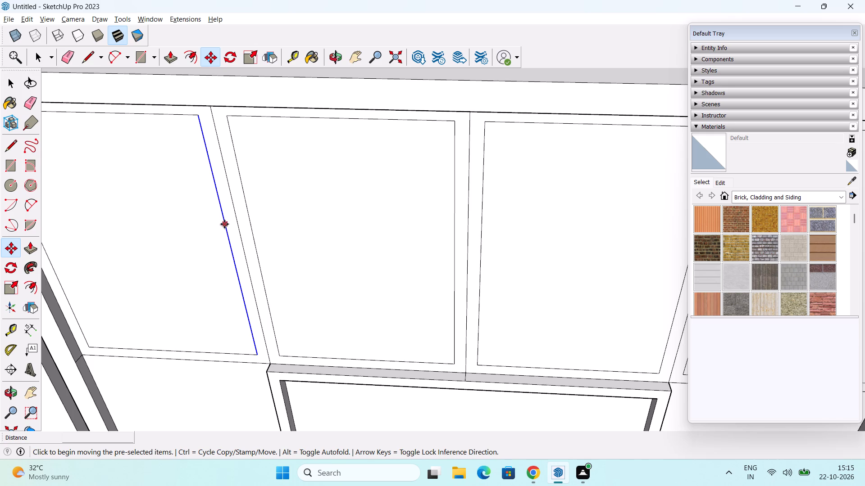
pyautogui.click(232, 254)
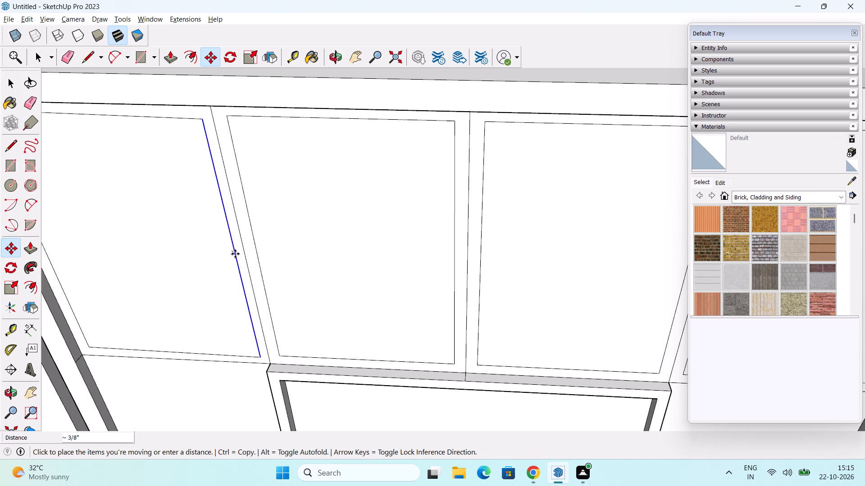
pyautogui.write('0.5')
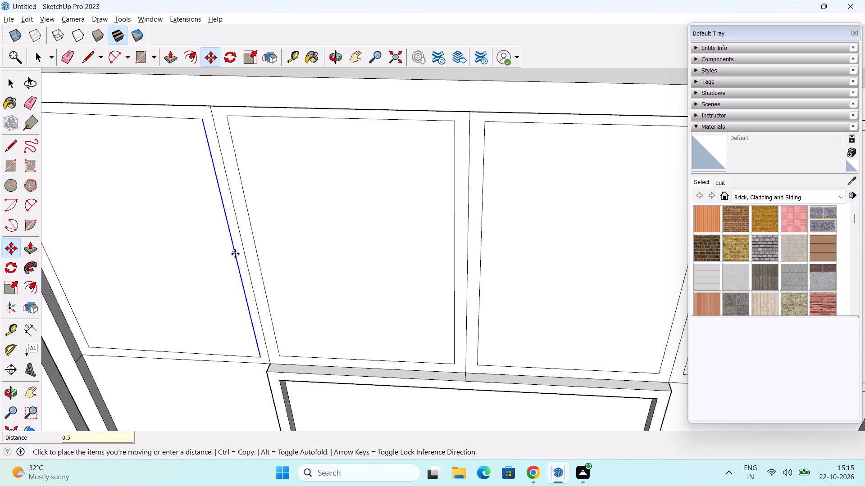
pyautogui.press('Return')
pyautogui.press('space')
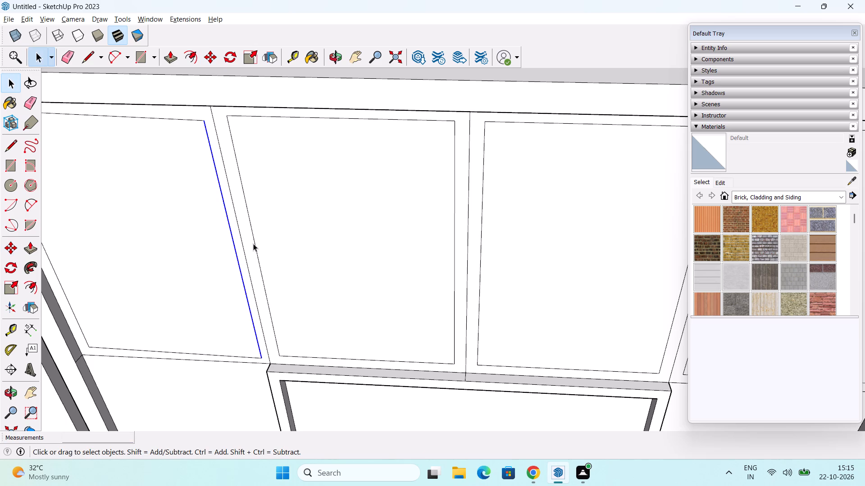
# Undo the 0.5" edge move and move the second top-row compartment's window-side inset edge 1" onto the divider.
pyautogui.click(255, 242)
pyautogui.press('m')
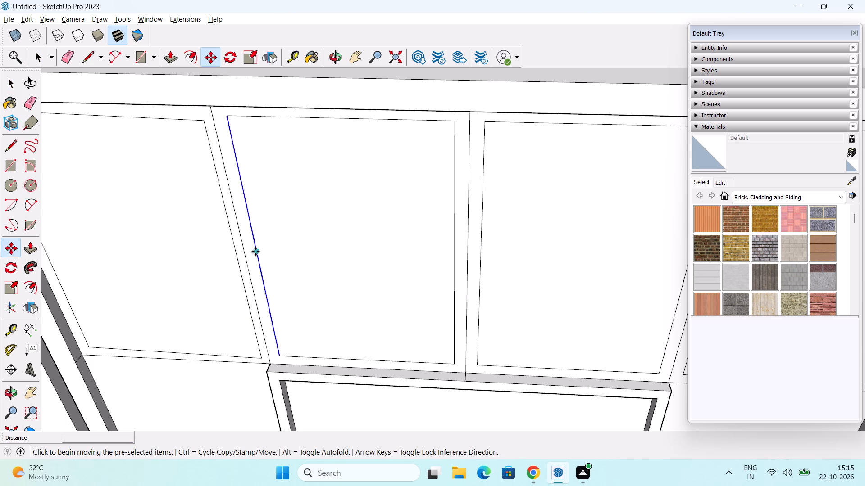
pyautogui.click(255, 251)
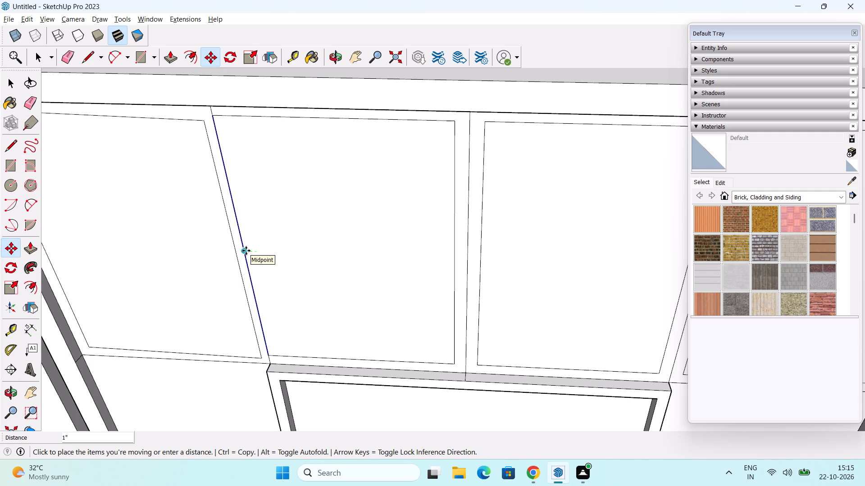
pyautogui.hotkey('ctrl', 'z')
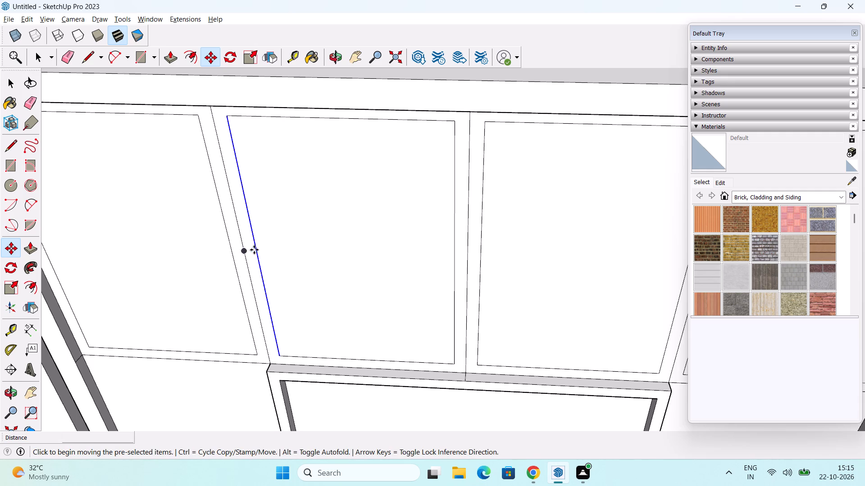
pyautogui.click(256, 251)
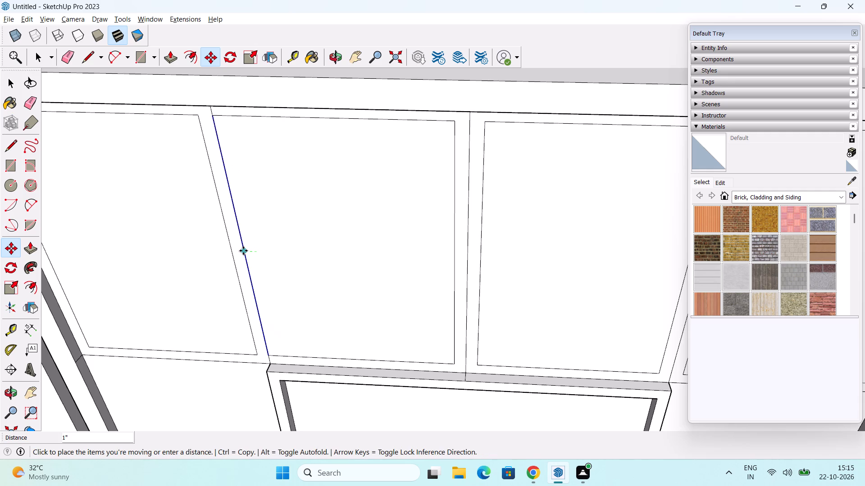
pyautogui.click(243, 251)
pyautogui.scroll(-5, 247, 245)
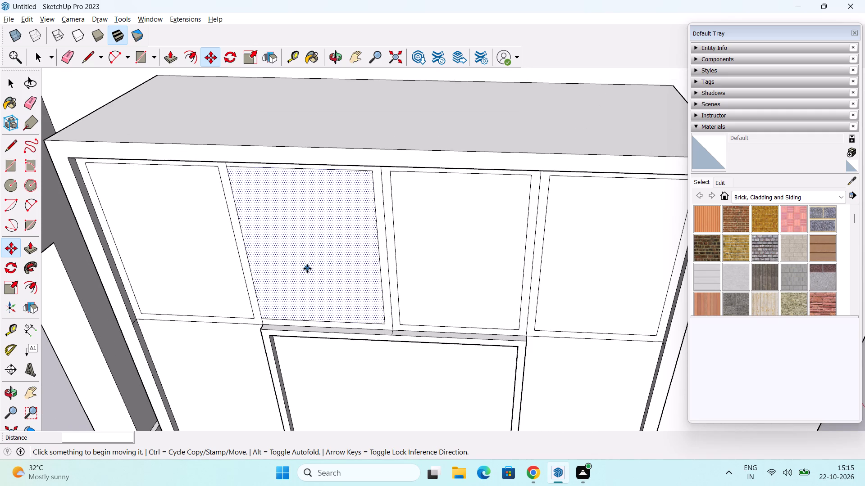
# Move the divider-side vertical inset edge of the top-row compartment farthest from the window.
pyautogui.keyDown('shift'); pyautogui.moveTo(307, 269); pyautogui.dragTo(247, 270, button='middle'); pyautogui.keyUp('shift')
pyautogui.scroll(2, 296, 261)
pyautogui.moveTo(326, 270); pyautogui.dragTo(320, 271, button='middle')
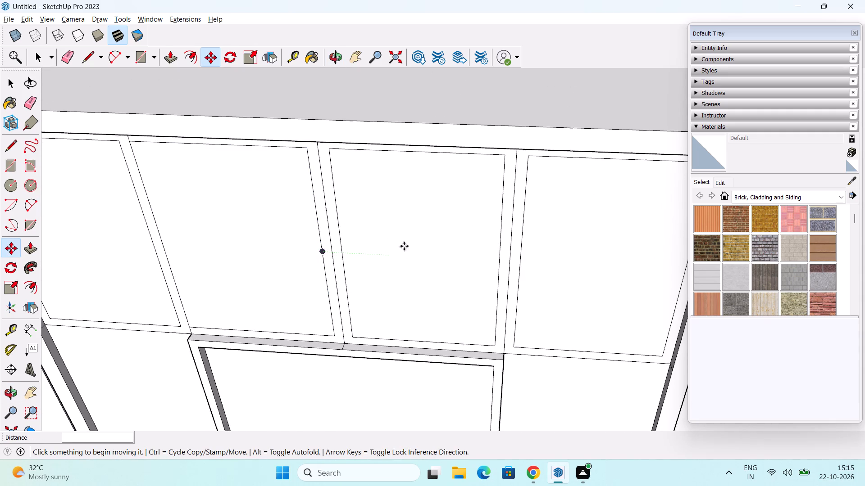
pyautogui.keyDown('shift'); pyautogui.moveTo(392, 261); pyautogui.dragTo(359, 271, button='middle'); pyautogui.keyUp('shift')
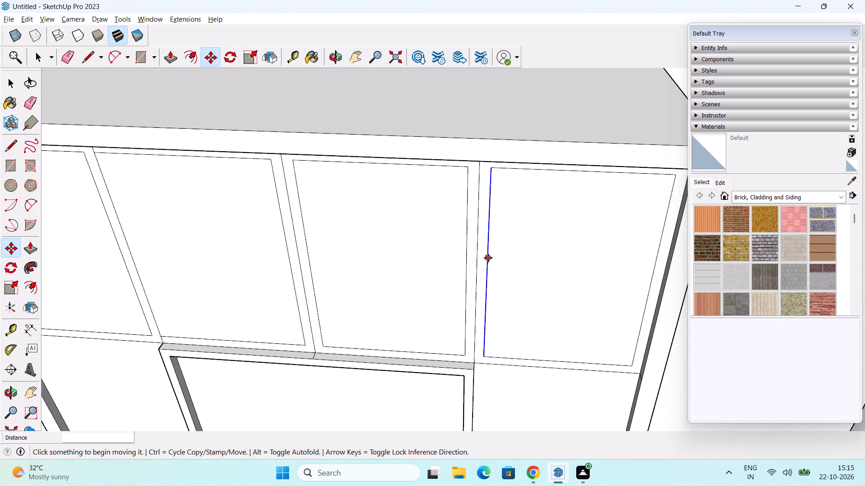
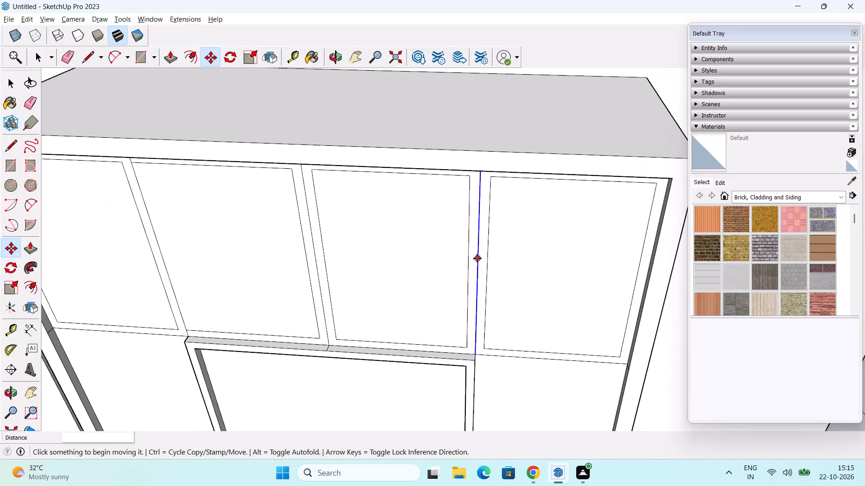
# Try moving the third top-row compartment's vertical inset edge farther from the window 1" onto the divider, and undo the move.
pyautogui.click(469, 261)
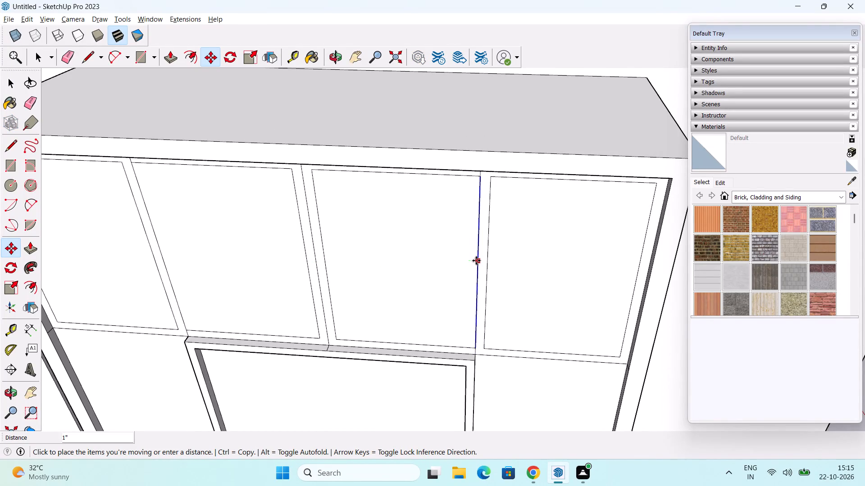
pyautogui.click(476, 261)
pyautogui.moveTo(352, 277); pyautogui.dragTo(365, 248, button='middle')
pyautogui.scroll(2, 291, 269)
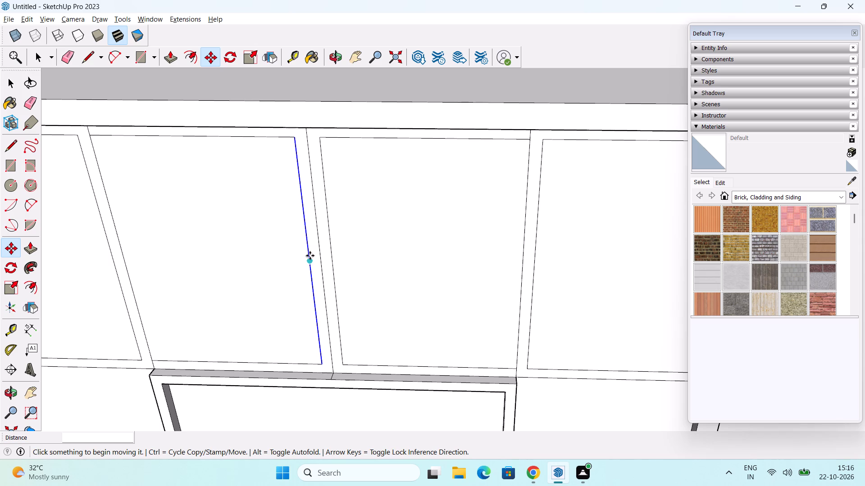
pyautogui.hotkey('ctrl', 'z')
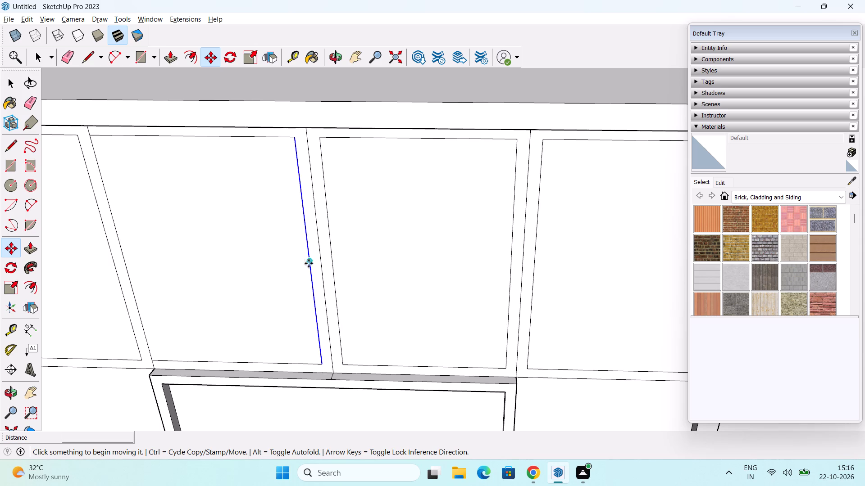
# Move the window-side vertical inset edges of the third and fourth top-row compartments onto their adjoining dividers, the third's by 1".
pyautogui.scroll(-3, 309, 264)
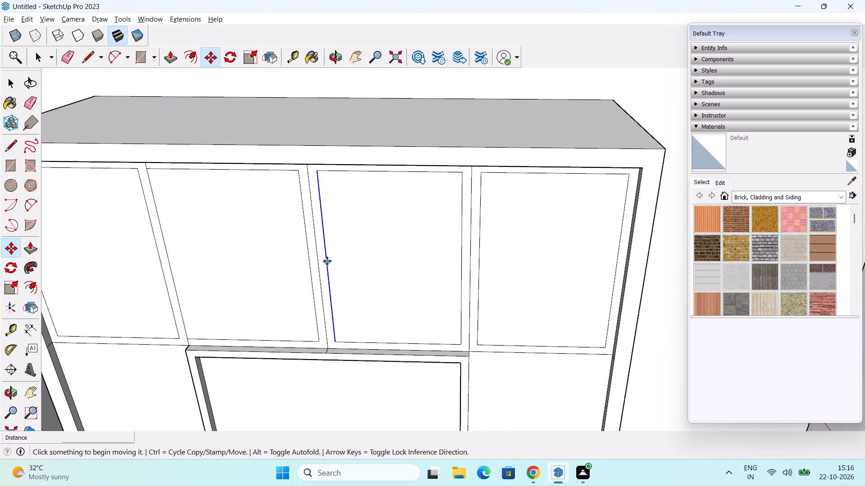
pyautogui.click(327, 261)
pyautogui.click(320, 261)
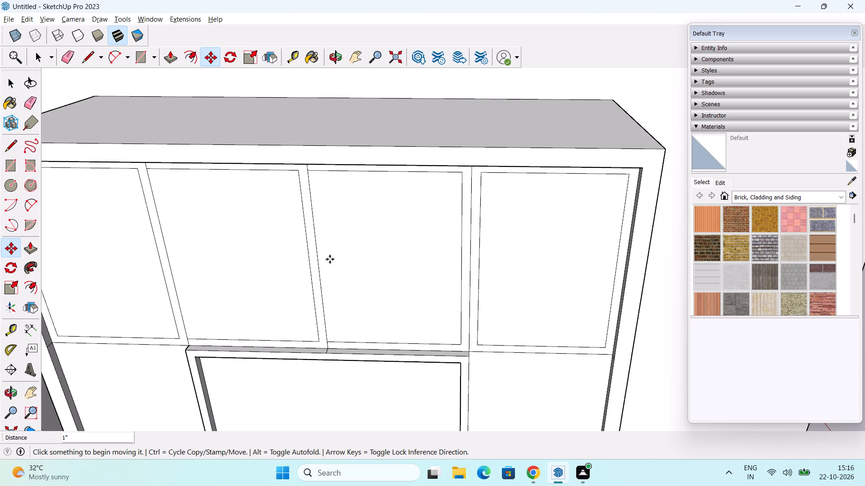
pyautogui.click(482, 267)
pyautogui.click(471, 267)
pyautogui.press('space')
# Move the top inset edge of the top-row compartment farthest from the window 1" up onto the cabinet frame's underside.
pyautogui.scroll(-7, 474, 267)
pyautogui.moveTo(475, 279); pyautogui.dragTo(445, 127, button='middle')
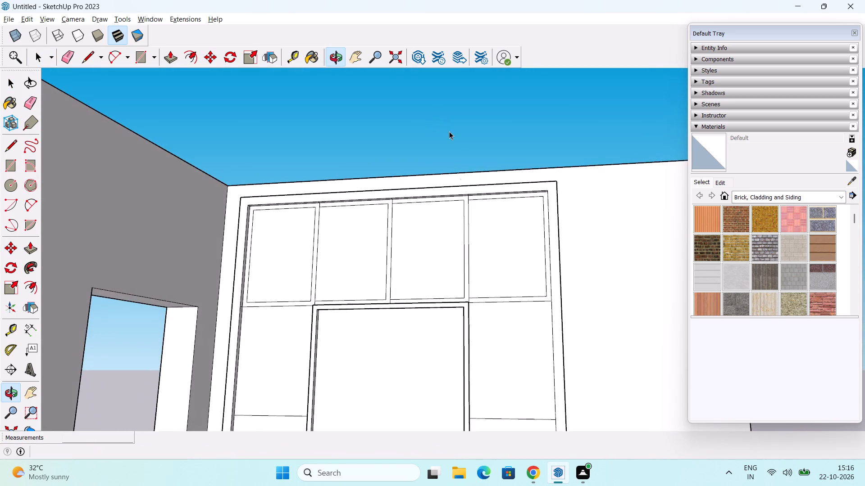
pyautogui.scroll(5, 464, 216)
pyautogui.keyDown('shift'); pyautogui.moveTo(529, 196); pyautogui.dragTo(514, 241, button='middle'); pyautogui.keyUp('shift')
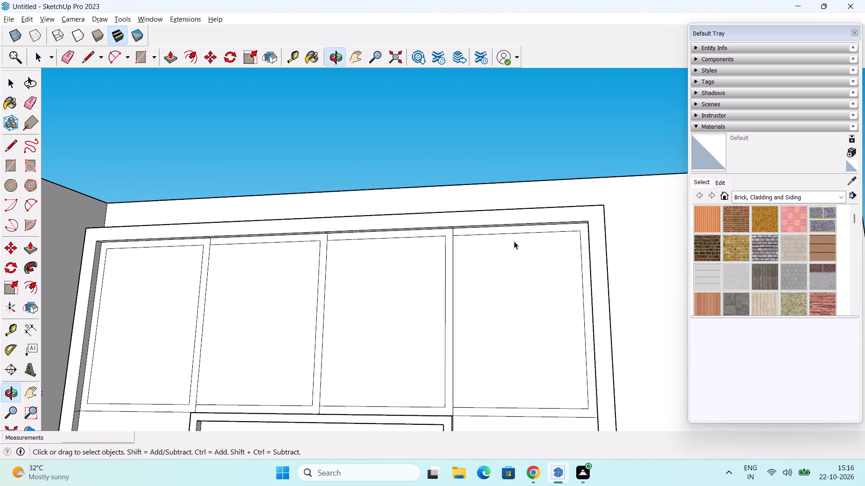
pyautogui.scroll(5, 513, 238)
pyautogui.moveTo(512, 250); pyautogui.dragTo(533, 243, button='middle')
pyautogui.moveTo(528, 243); pyautogui.dragTo(517, 281, button='middle')
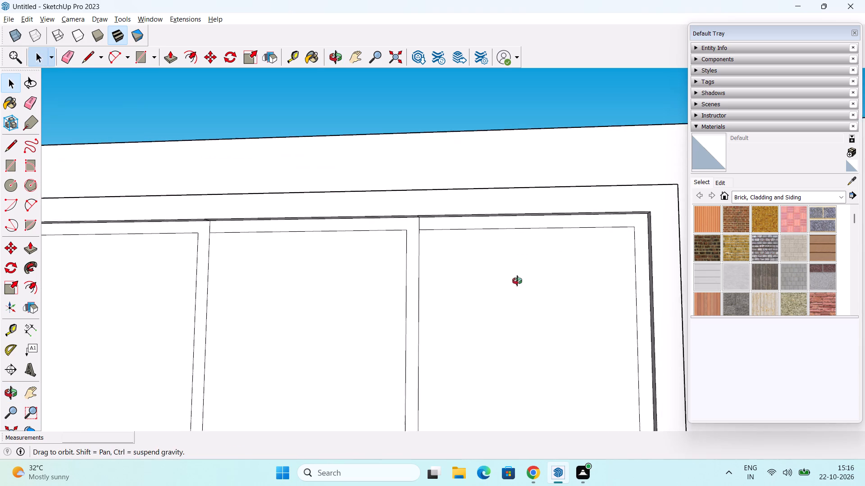
pyautogui.moveTo(517, 281); pyautogui.dragTo(517, 281, button='middle')
pyautogui.press('m')
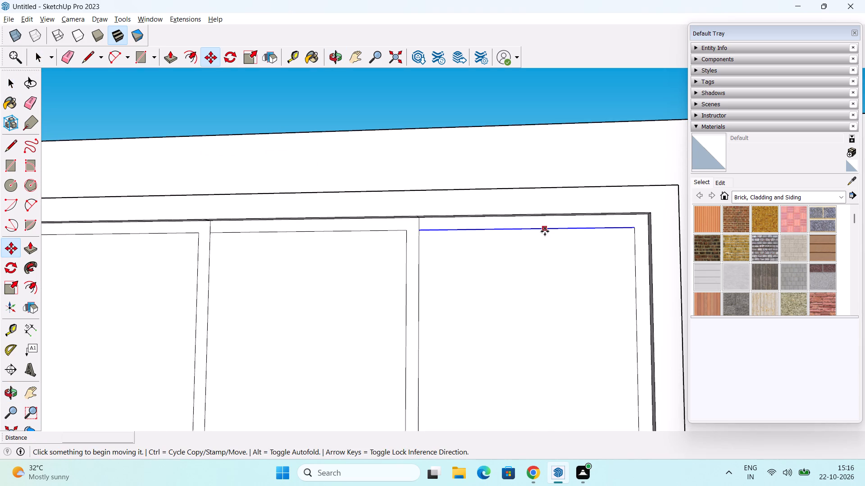
pyautogui.click(524, 231)
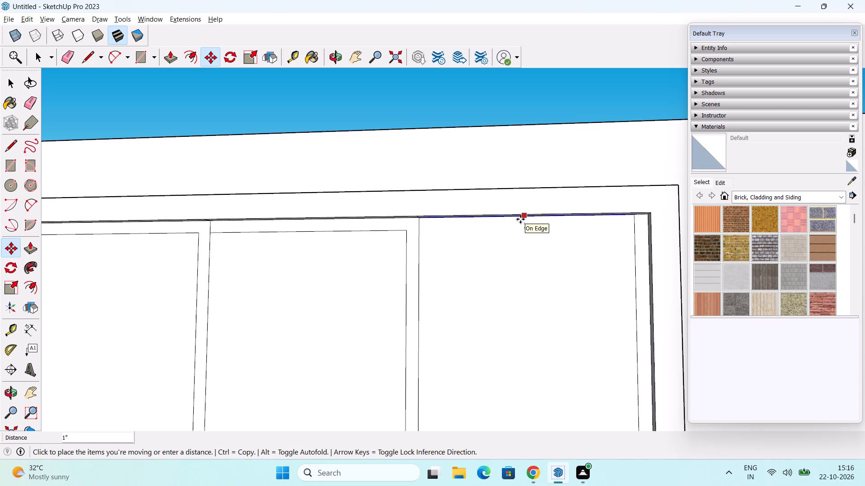
pyautogui.click(520, 219)
# Move the top inset edge of the third top-row compartment from the window up onto the cabinet frame's underside.
pyautogui.scroll(3, 522, 223)
pyautogui.moveTo(533, 230); pyautogui.dragTo(399, 185, button='middle')
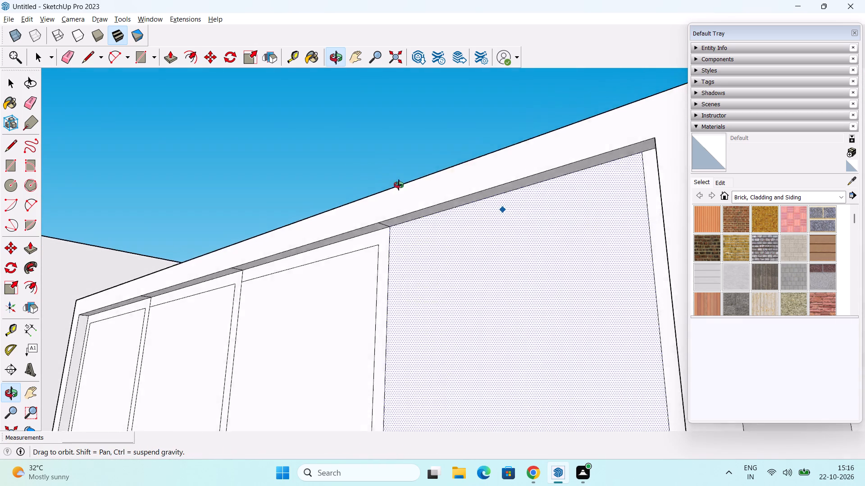
pyautogui.moveTo(399, 185); pyautogui.dragTo(401, 231, button='middle')
pyautogui.keyDown('shift'); pyautogui.moveTo(380, 258); pyautogui.dragTo(459, 248, button='middle'); pyautogui.keyUp('shift')
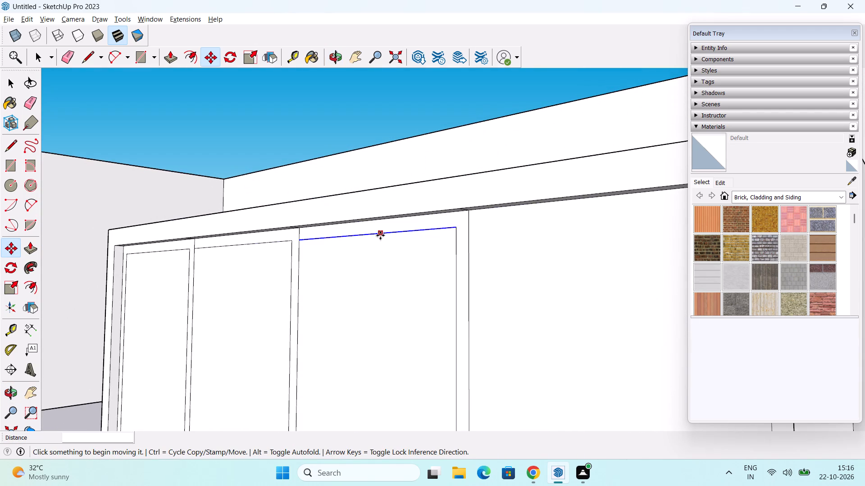
pyautogui.click(371, 235)
pyautogui.scroll(2, 372, 226)
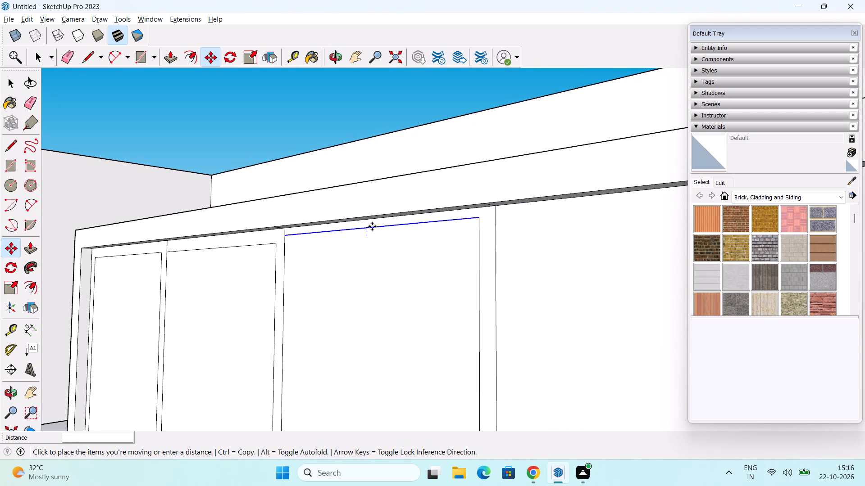
pyautogui.scroll(1, 372, 226)
pyautogui.click(368, 220)
# Move the top inset edge of the second top-row compartment from the window 1" up onto the cabinet frame's underside.
pyautogui.scroll(-1, 330, 241)
pyautogui.keyDown('shift'); pyautogui.moveTo(288, 261); pyautogui.dragTo(316, 261, button='middle'); pyautogui.keyUp('shift')
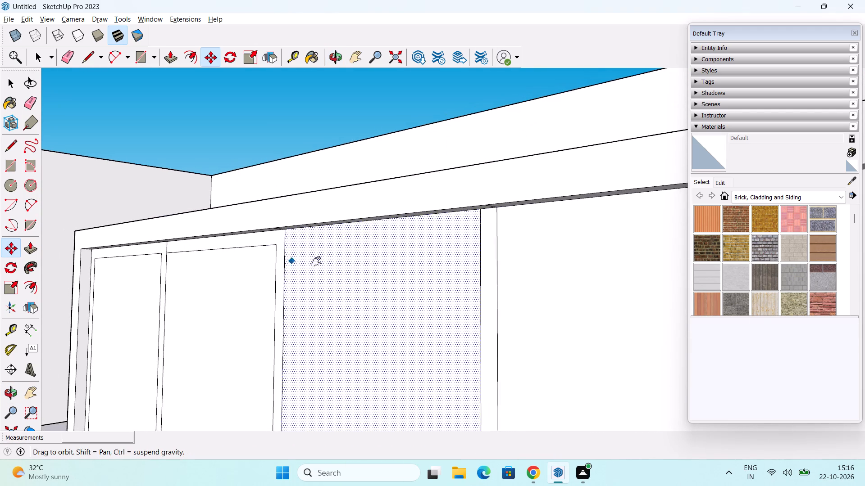
pyautogui.keyDown('shift'); pyautogui.moveTo(316, 261); pyautogui.dragTo(380, 267, button='middle'); pyautogui.keyUp('shift')
pyautogui.click(293, 256)
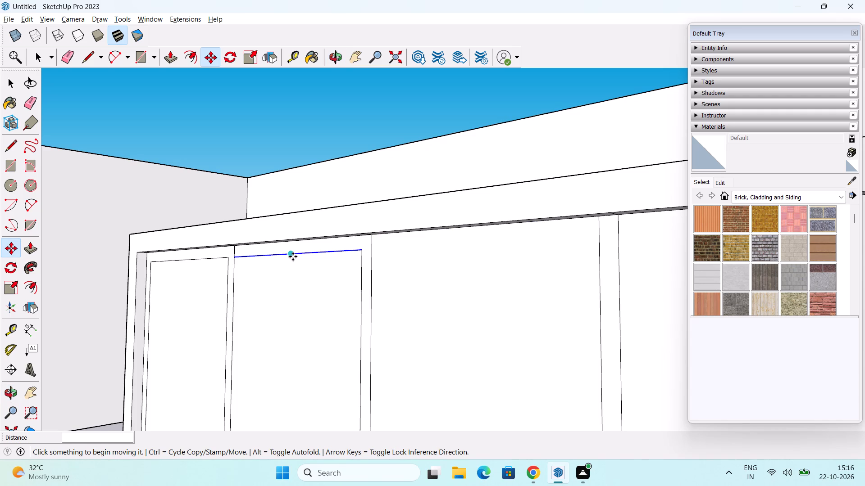
pyautogui.moveTo(295, 243); pyautogui.dragTo(240, 218, button='middle')
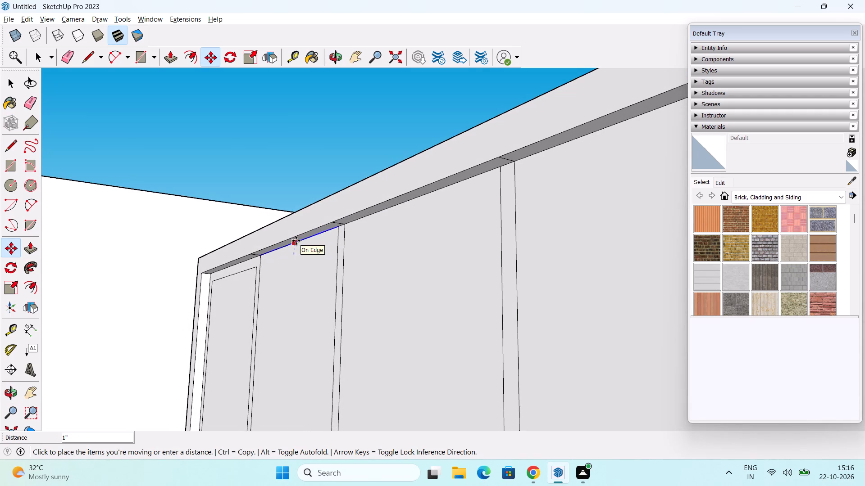
pyautogui.click(296, 241)
# Move the top inset edge of the top-row compartment nearest the window 1" up onto the cabinet frame's underside.
pyautogui.scroll(-2, 278, 247)
pyautogui.moveTo(256, 275); pyautogui.dragTo(356, 294, button='middle')
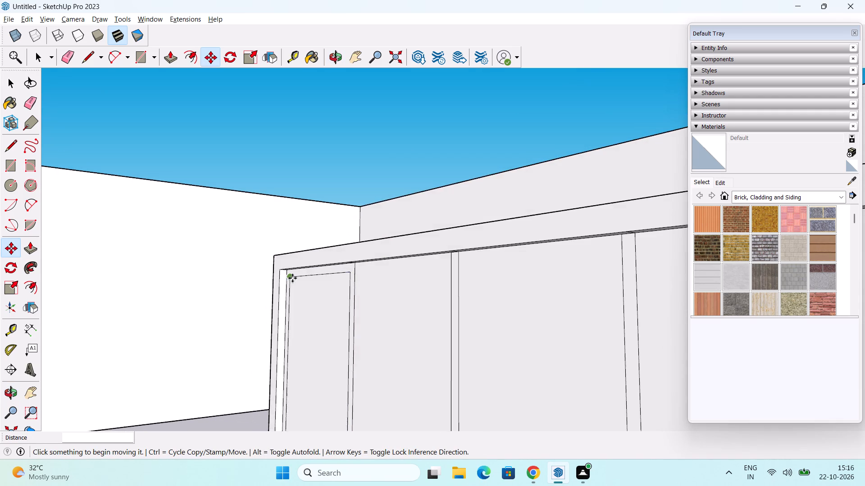
pyautogui.scroll(7, 292, 278)
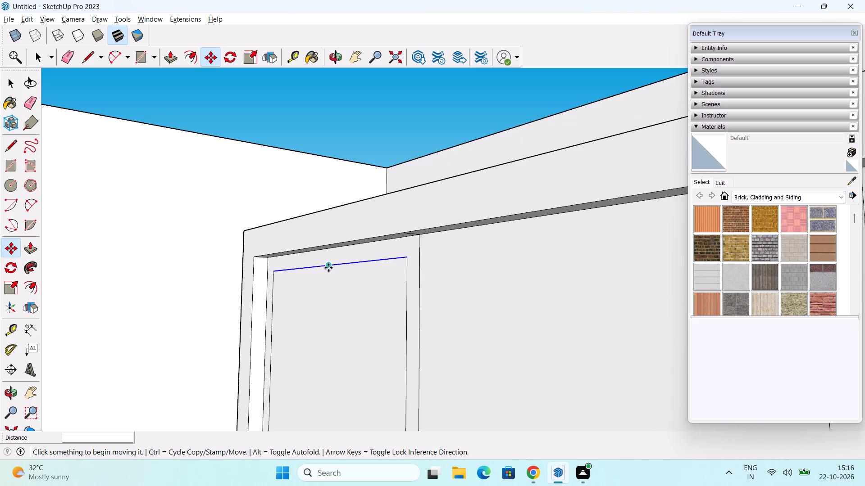
pyautogui.click(329, 268)
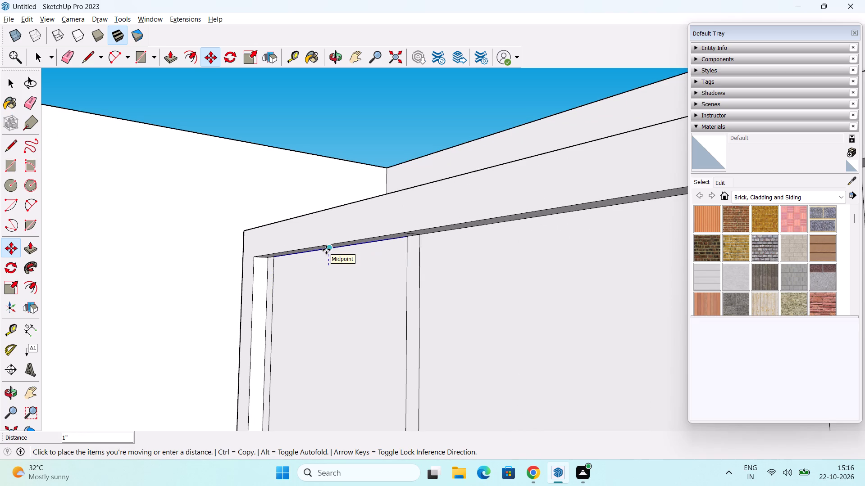
pyautogui.click(326, 250)
pyautogui.press('space')
# Examine the cabinet's edited top row and its whole front within the room from several angles.
pyautogui.scroll(-11, 338, 237)
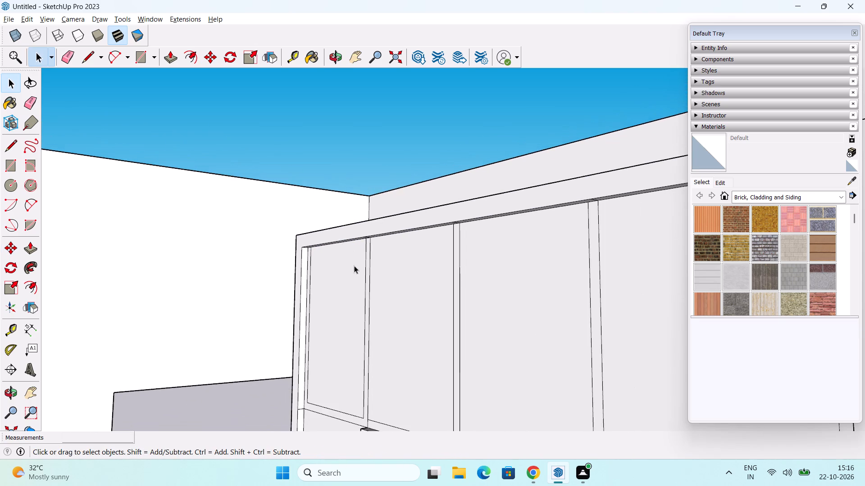
pyautogui.moveTo(356, 269); pyautogui.dragTo(382, 322, button='middle')
pyautogui.scroll(-3, 383, 320)
pyautogui.keyDown('shift'); pyautogui.moveTo(431, 294); pyautogui.dragTo(345, 242, button='middle'); pyautogui.keyUp('shift')
pyautogui.scroll(-3, 357, 238)
pyautogui.moveTo(398, 308); pyautogui.dragTo(489, 274, button='middle')
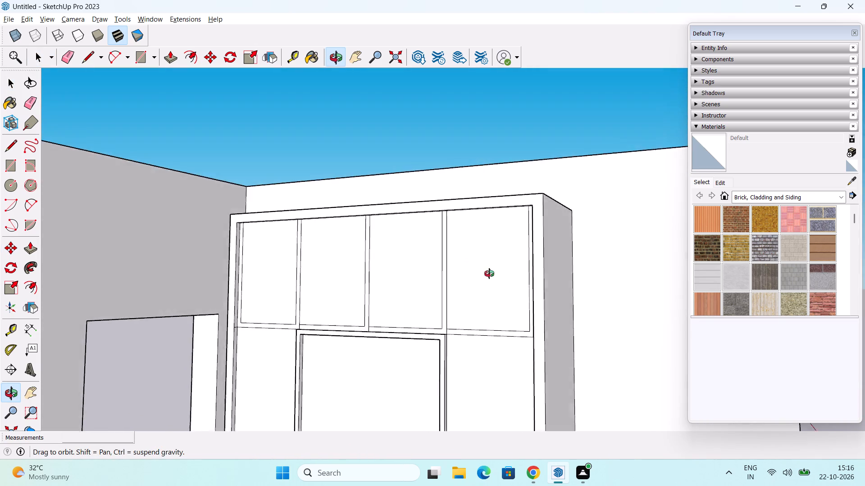
pyautogui.moveTo(489, 274); pyautogui.dragTo(516, 305, button='middle')
pyautogui.scroll(-2, 510, 315)
pyautogui.keyDown('shift'); pyautogui.moveTo(504, 326); pyautogui.dragTo(516, 256, button='middle'); pyautogui.keyUp('shift')
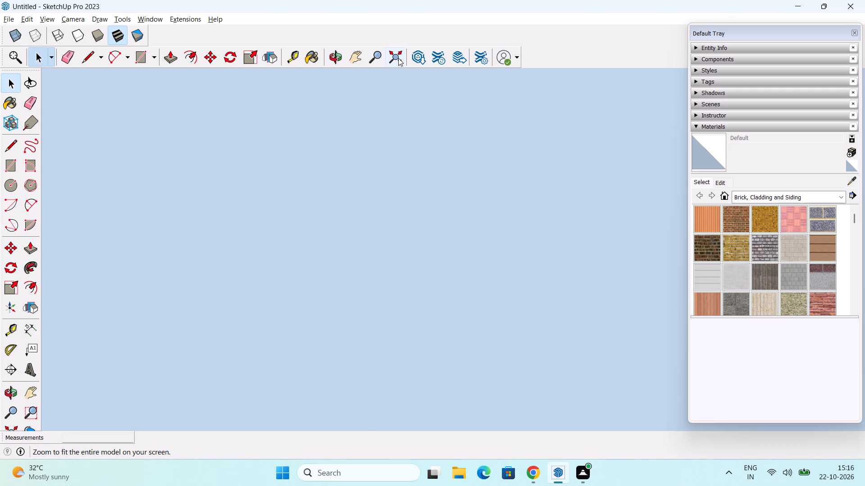
pyautogui.click(396, 58)
pyautogui.moveTo(478, 243); pyautogui.dragTo(298, 310, button='middle')
pyautogui.scroll(-1, 360, 265)
pyautogui.scroll(5, 509, 127)
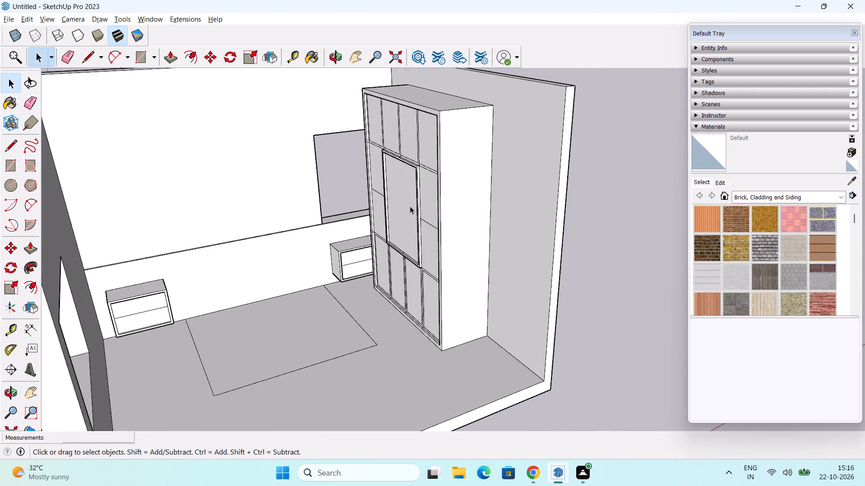
pyautogui.scroll(4, 410, 206)
pyautogui.moveTo(416, 257); pyautogui.dragTo(426, 206, button='middle')
pyautogui.scroll(-1, 443, 213)
pyautogui.moveTo(434, 230); pyautogui.dragTo(518, 221, button='middle')
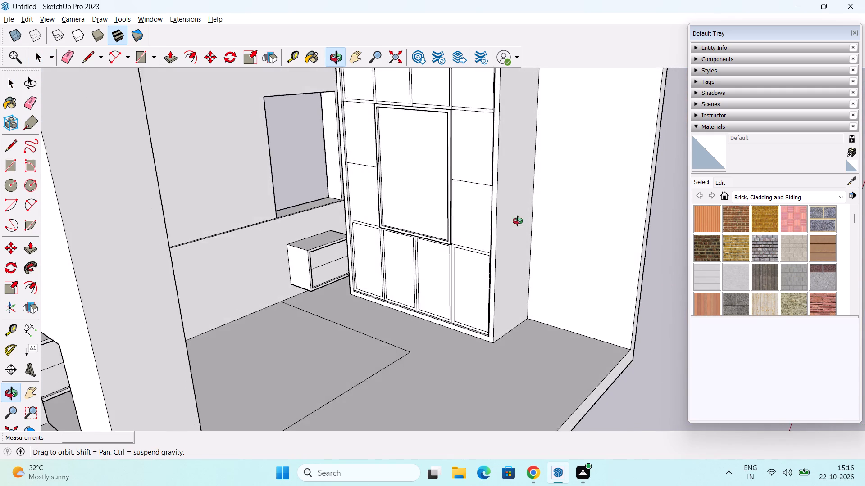
pyautogui.moveTo(518, 221); pyautogui.dragTo(517, 218, button='middle')
# Erase the three short divider line stubs between the top-row compartments' bottom inset edges and the raised central frame.
pyautogui.scroll(2, 446, 155)
pyautogui.keyDown('shift'); pyautogui.moveTo(446, 155); pyautogui.dragTo(431, 256, button='middle'); pyautogui.keyUp('shift')
pyautogui.scroll(3, 401, 149)
pyautogui.moveTo(375, 225); pyautogui.dragTo(387, 207, button='middle')
pyautogui.scroll(2, 336, 191)
pyautogui.scroll(-2, 354, 193)
pyautogui.moveTo(354, 193); pyautogui.dragTo(356, 202, button='middle')
pyautogui.scroll(2, 350, 204)
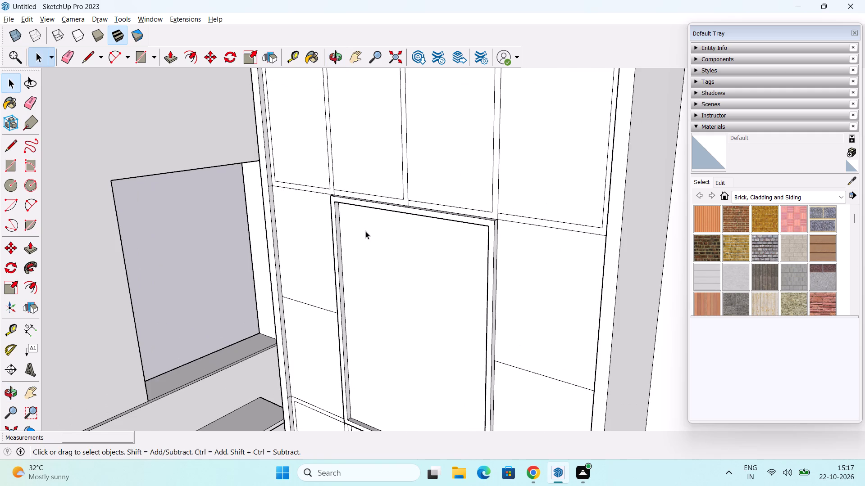
pyautogui.keyDown('shift'); pyautogui.moveTo(367, 229); pyautogui.dragTo(345, 213, button='middle'); pyautogui.keyUp('shift')
pyautogui.press('e')
pyautogui.scroll(4, 307, 180)
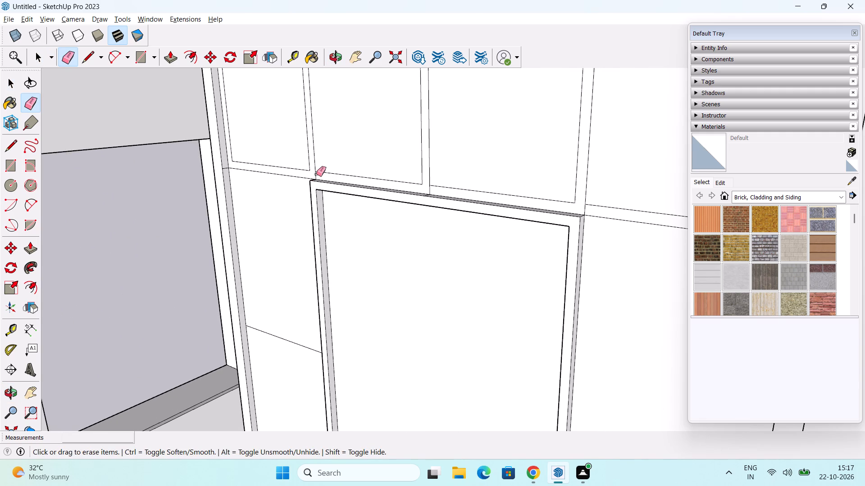
pyautogui.click(315, 174)
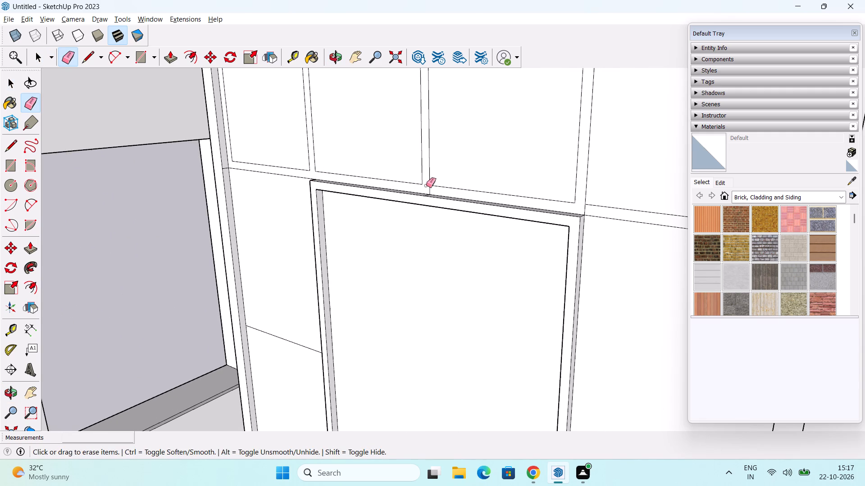
pyautogui.click(429, 189)
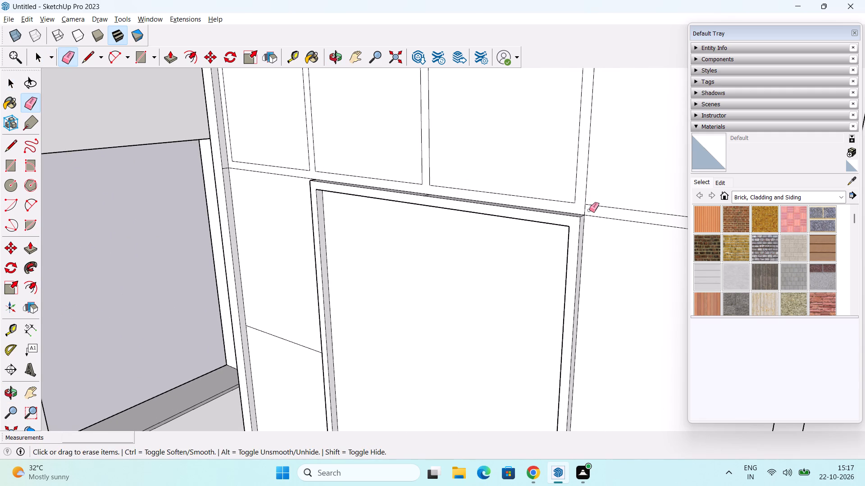
pyautogui.click(586, 210)
# Examine the whole room and the cabinet's lower-row and side compartments from several angles.
pyautogui.scroll(-10, 586, 210)
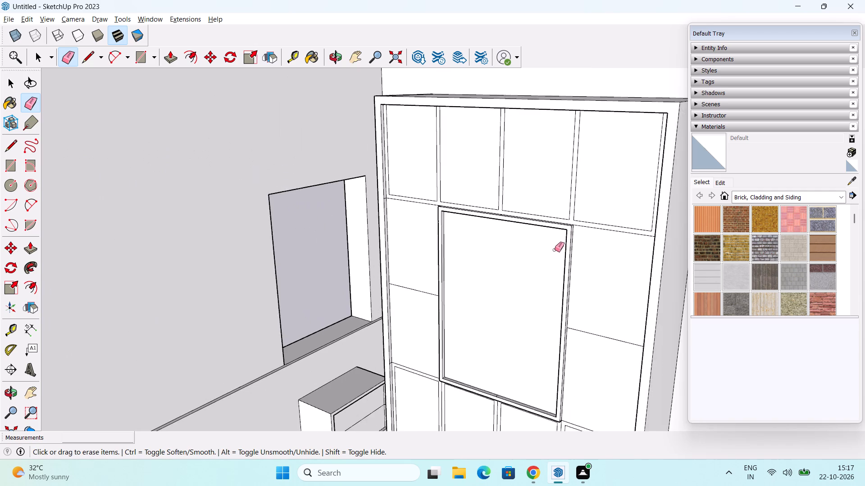
pyautogui.scroll(-2, 555, 250)
pyautogui.moveTo(510, 259); pyautogui.dragTo(330, 245, button='middle')
pyautogui.press('space')
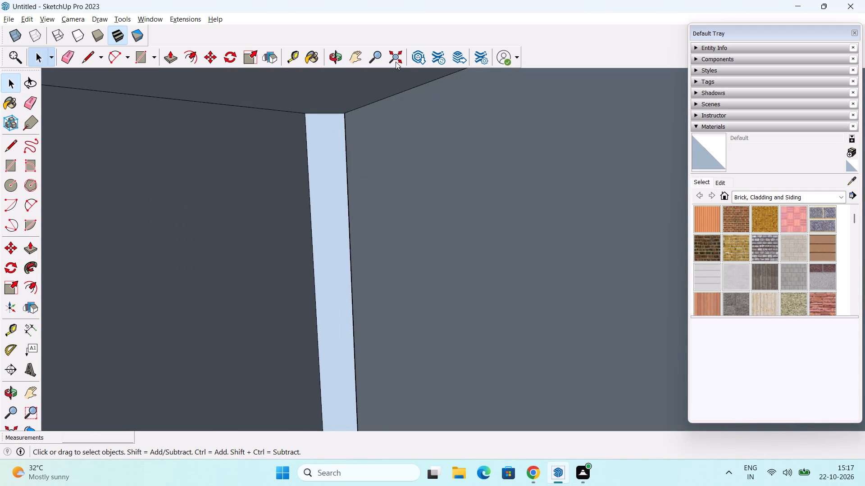
pyautogui.click(398, 61)
pyautogui.moveTo(519, 183); pyautogui.dragTo(412, 223, button='middle')
pyautogui.moveTo(433, 254); pyautogui.dragTo(579, 287, button='middle')
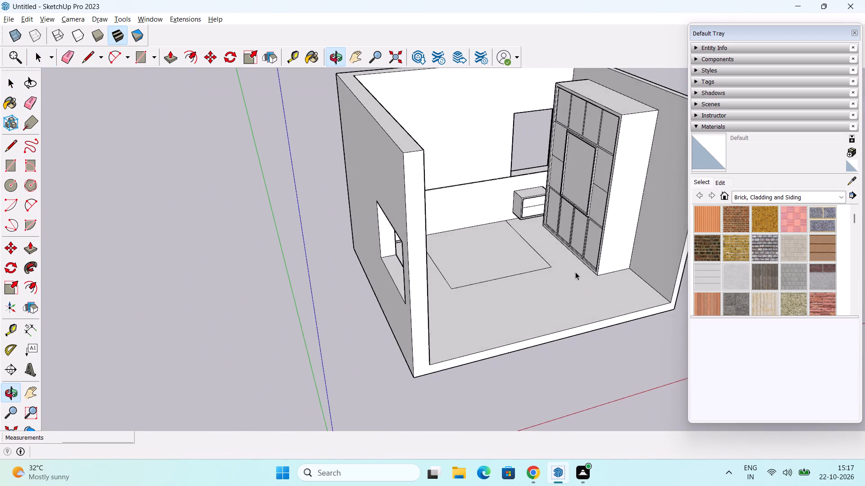
pyautogui.keyDown('shift'); pyautogui.moveTo(577, 261); pyautogui.dragTo(433, 249, button='middle'); pyautogui.keyUp('shift')
pyautogui.scroll(5, 429, 232)
pyautogui.moveTo(422, 250); pyautogui.dragTo(496, 181, button='middle')
pyautogui.keyDown('shift'); pyautogui.moveTo(470, 176); pyautogui.dragTo(468, 270, button='middle'); pyautogui.keyUp('shift')
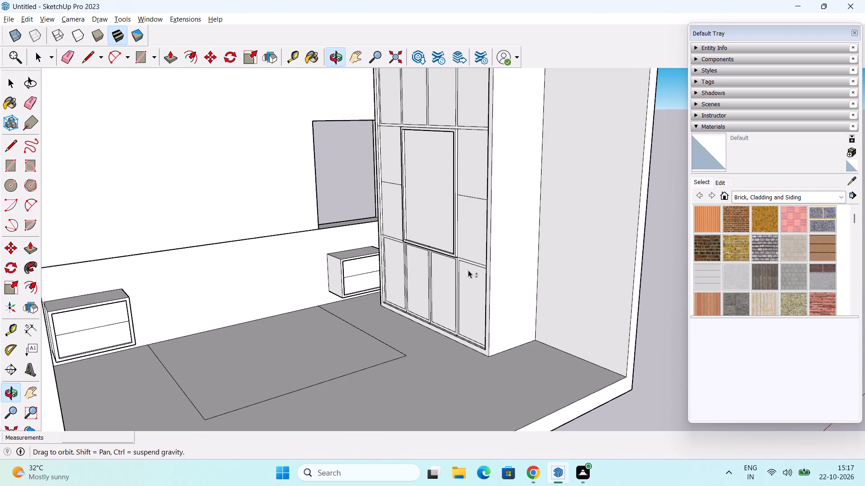
pyautogui.hotkey('alt', 'Tab')
pyautogui.hotkey('alt', 'Tab')
pyautogui.hotkey('alt', 'Tab')
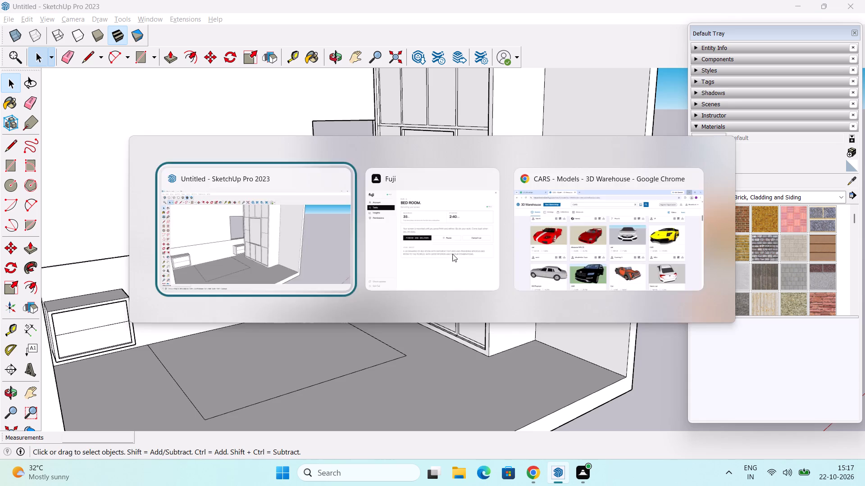
pyautogui.moveTo(451, 254); pyautogui.dragTo(500, 262, button='middle')
pyautogui.scroll(4, 453, 274)
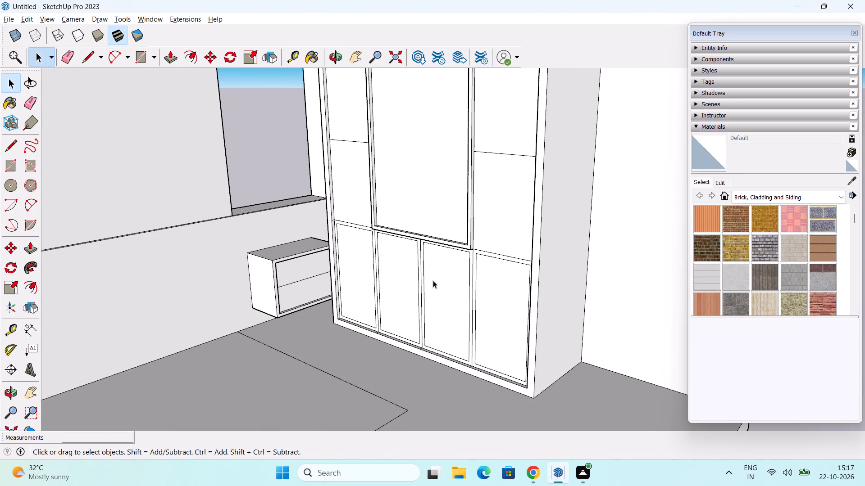
pyautogui.moveTo(423, 263); pyautogui.dragTo(437, 333, button='middle')
pyautogui.moveTo(428, 265); pyautogui.dragTo(511, 287, button='middle')
pyautogui.scroll(5, 383, 225)
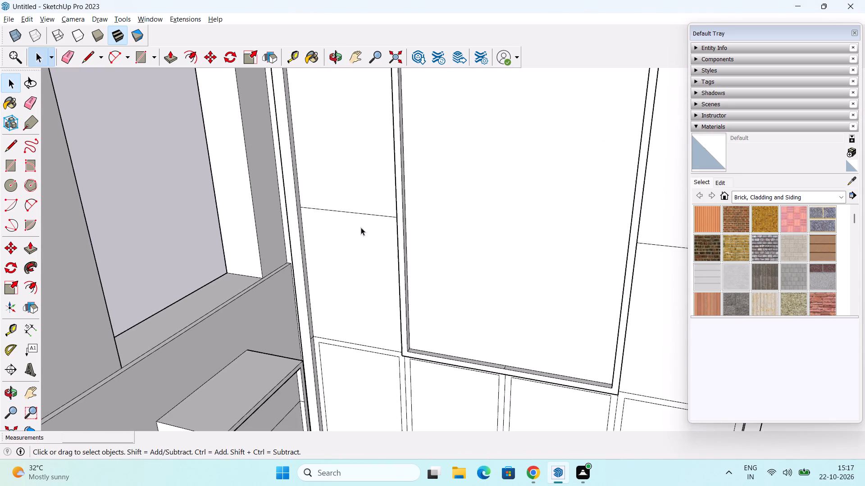
# Copy the horizontal divider line in the cabinet's window-side column, beside the raised central frame, 0.5" upward.
pyautogui.moveTo(364, 243); pyautogui.dragTo(381, 227, button='middle')
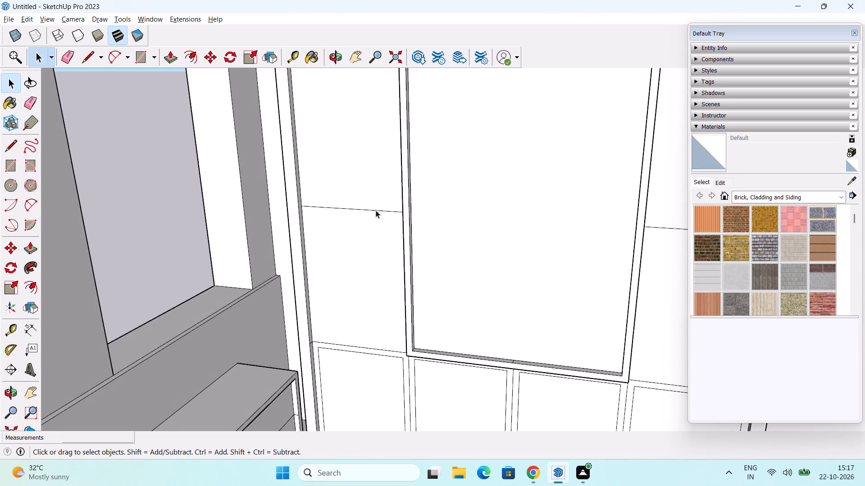
pyautogui.click(376, 211)
pyautogui.scroll(4, 377, 211)
pyautogui.moveTo(391, 244); pyautogui.dragTo(465, 242, button='middle')
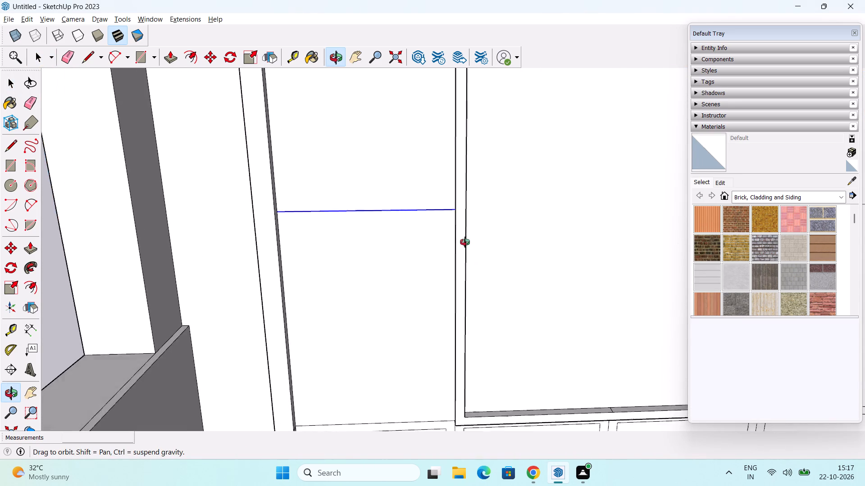
pyautogui.moveTo(465, 242); pyautogui.dragTo(486, 256, button='middle')
pyautogui.scroll(5, 441, 240)
pyautogui.press('m')
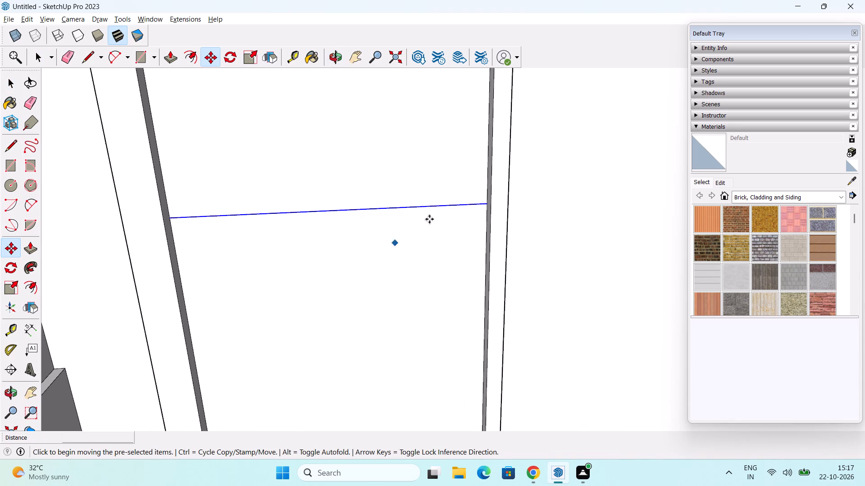
pyautogui.keyDown('ctrl'); pyautogui.scroll(2, 442, 204); pyautogui.keyUp('ctrl')
pyautogui.scroll(2, 441, 204)
pyautogui.click(511, 203)
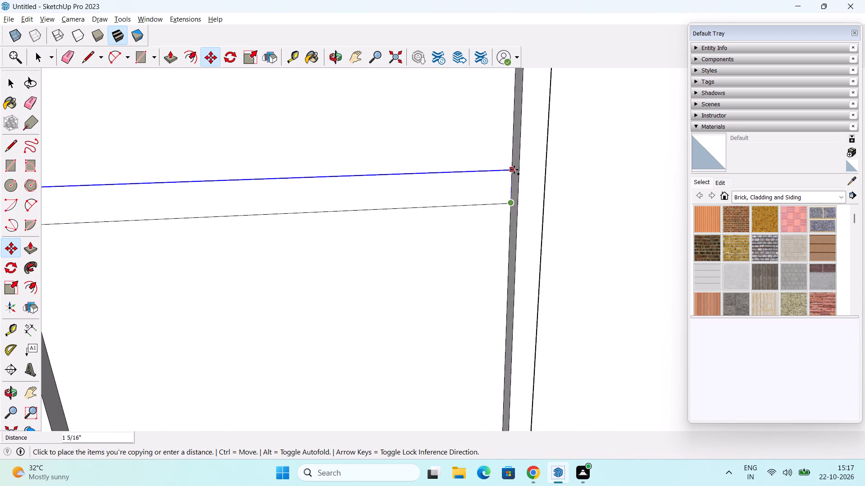
pyautogui.write('0.')
pyautogui.press('6')
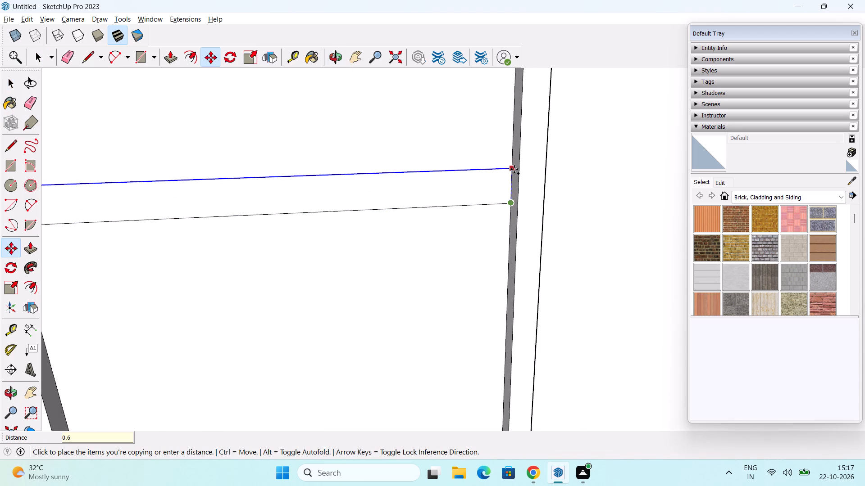
pyautogui.press('BackSpace')
pyautogui.press('5')
pyautogui.press('Return')
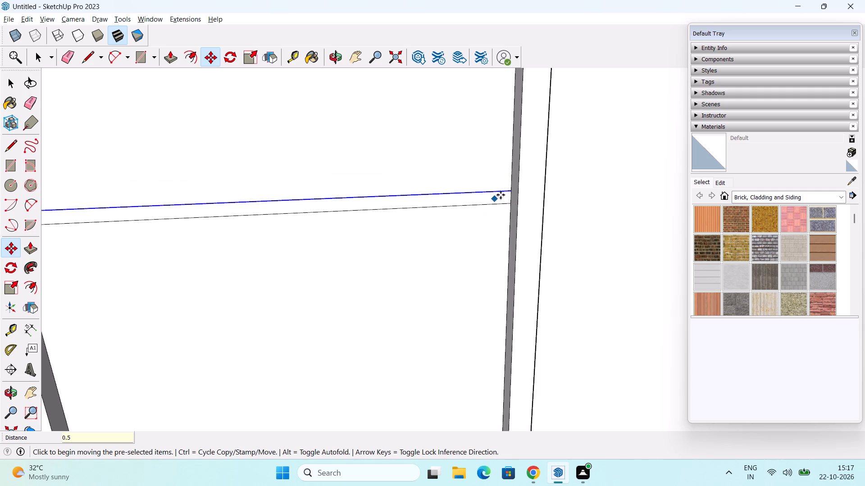
# Copy the new upper divider line in the window-side column 1" downward.
pyautogui.click(510, 191)
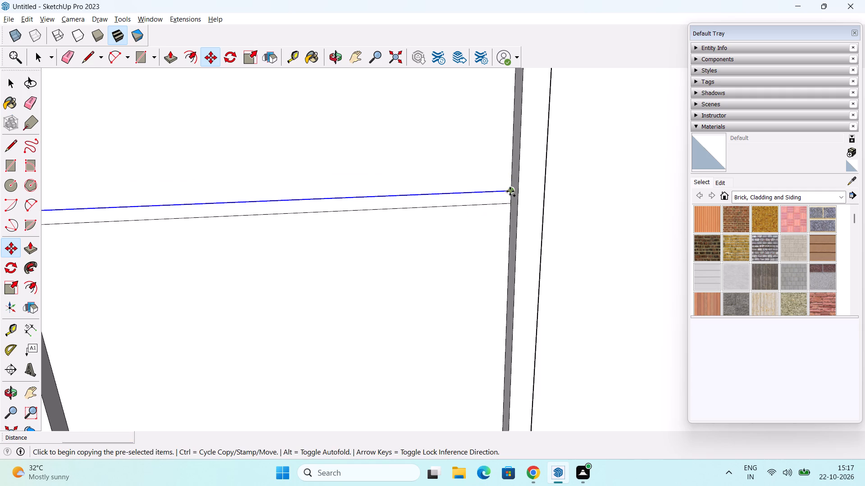
pyautogui.press('1')
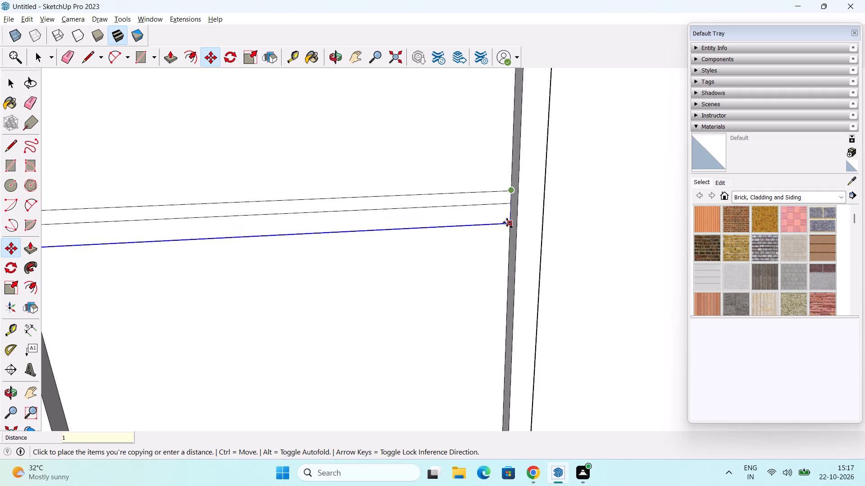
pyautogui.press('Return')
# Erase the original middle line between the two new divider lines in the window-side column.
pyautogui.scroll(-7, 459, 206)
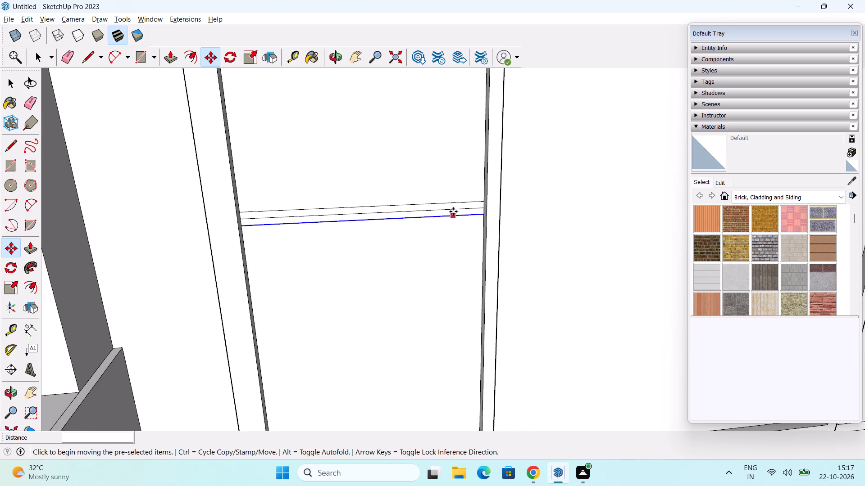
pyautogui.scroll(-10, 453, 211)
pyautogui.press('space')
pyautogui.scroll(5, 439, 215)
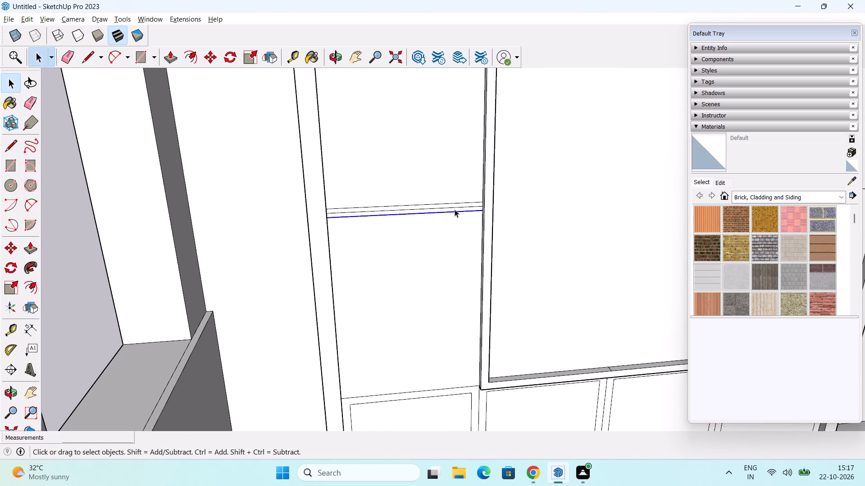
pyautogui.click(459, 207)
pyautogui.press('Delete')
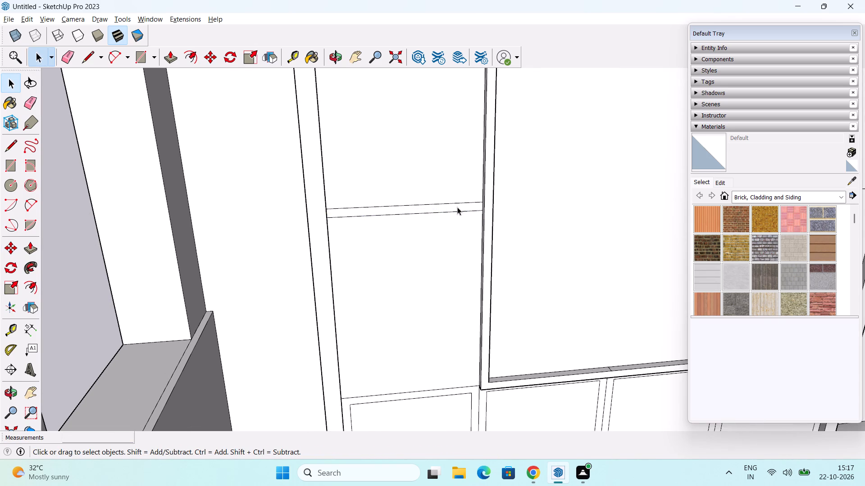
# Copy the horizontal divider line in the cabinet's side column farthest from the window 0.5" upward.
pyautogui.scroll(-10, 460, 229)
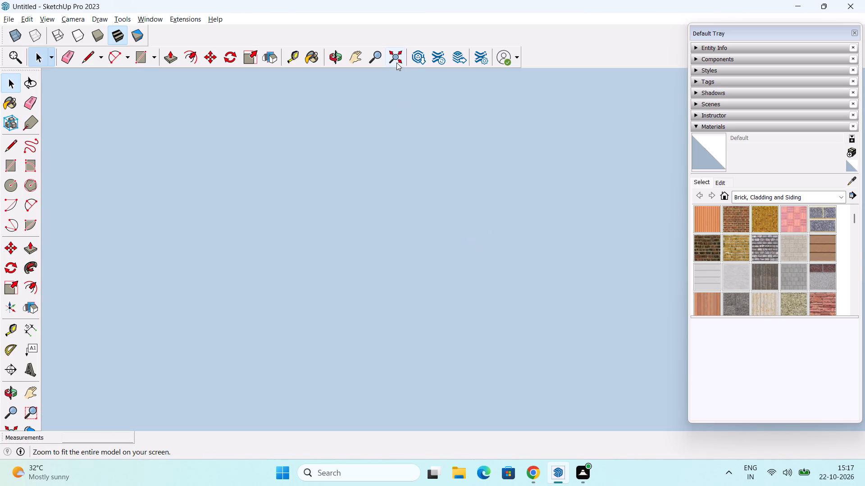
pyautogui.click(396, 62)
pyautogui.moveTo(478, 202); pyautogui.dragTo(217, 183, button='middle')
pyautogui.keyDown('shift'); pyautogui.moveTo(484, 190); pyautogui.dragTo(397, 256, button='middle'); pyautogui.keyUp('shift')
pyautogui.scroll(10, 403, 246)
pyautogui.moveTo(361, 243); pyautogui.dragTo(468, 281, button='middle')
pyautogui.scroll(6, 469, 264)
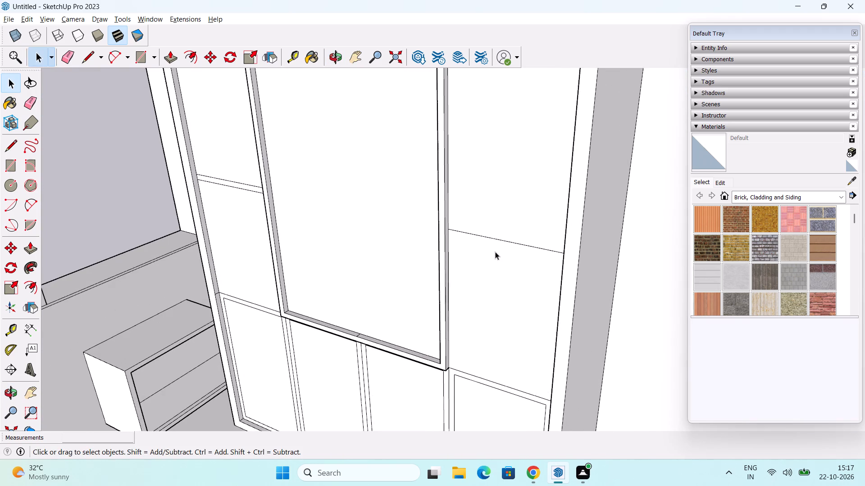
pyautogui.click(501, 236)
pyautogui.press('m')
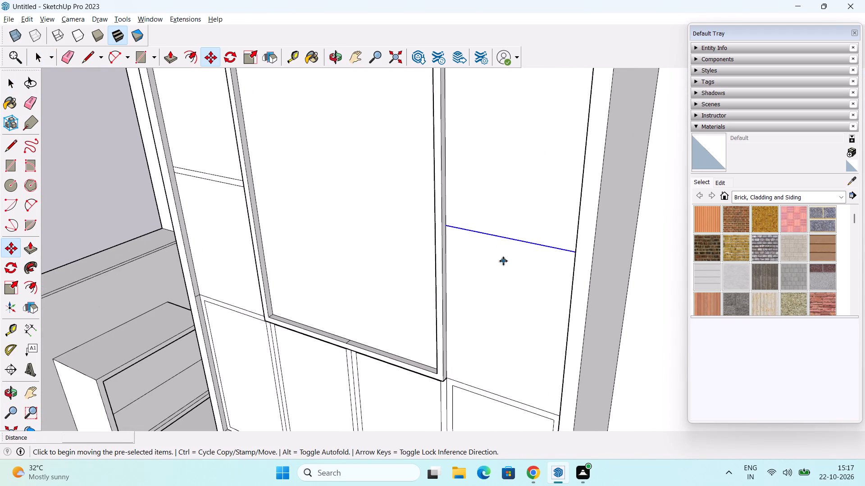
pyautogui.keyDown('ctrl'); pyautogui.scroll(2, 484, 245); pyautogui.keyUp('ctrl')
pyautogui.click(438, 223)
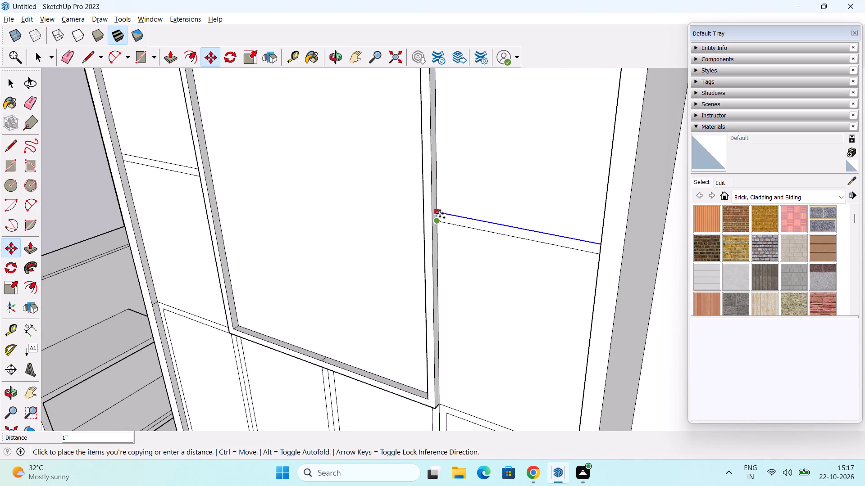
pyautogui.write('0.5')
pyautogui.press('Return')
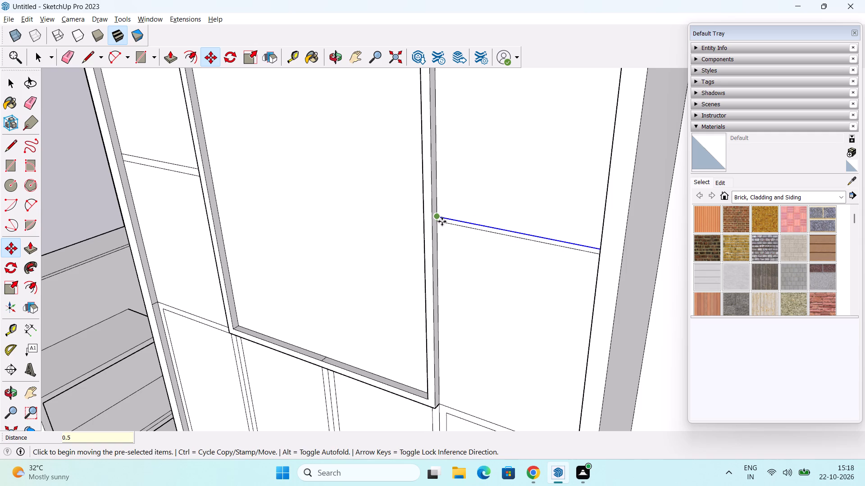
# Copy the new upper divider line in the column farthest from the window 1" downward.
pyautogui.scroll(7, 437, 219)
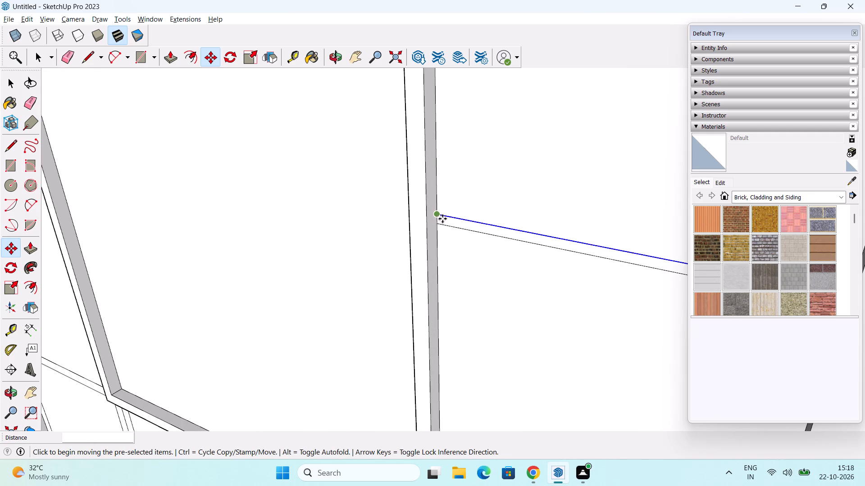
pyautogui.click(437, 214)
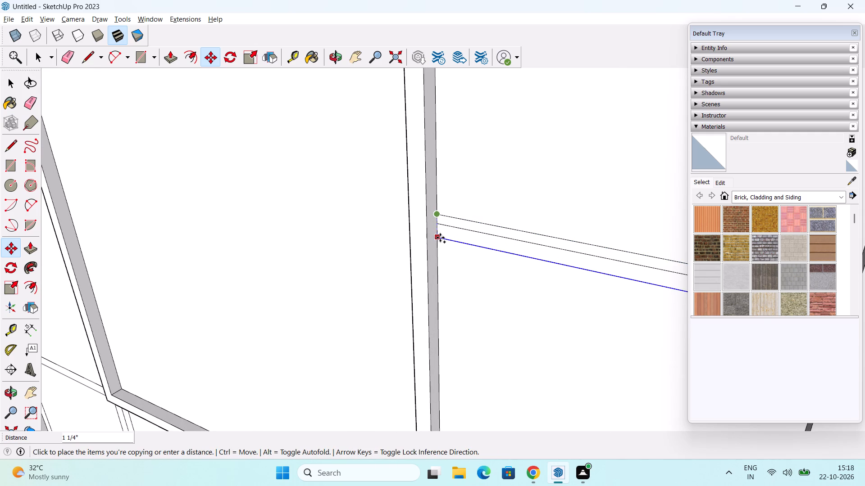
pyautogui.write('1"')
pyautogui.press('Return')
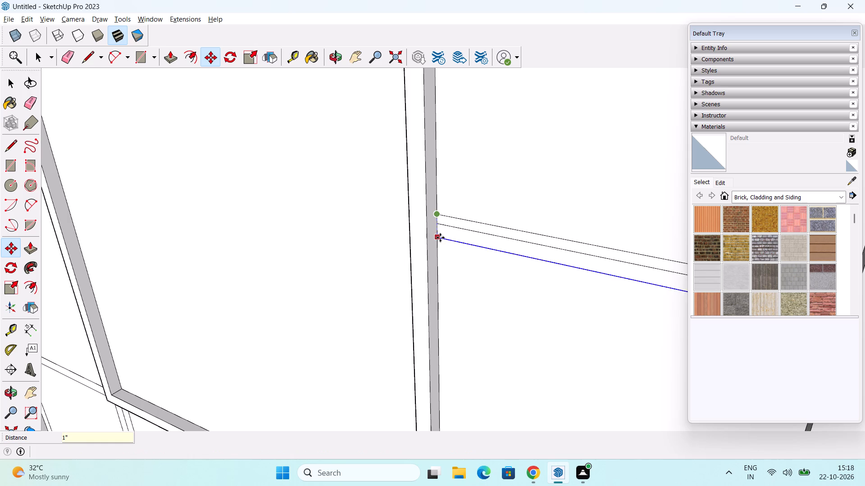
# Erase the original middle line between the two new divider lines in the column farthest from the window.
pyautogui.press('space')
pyautogui.click(459, 228)
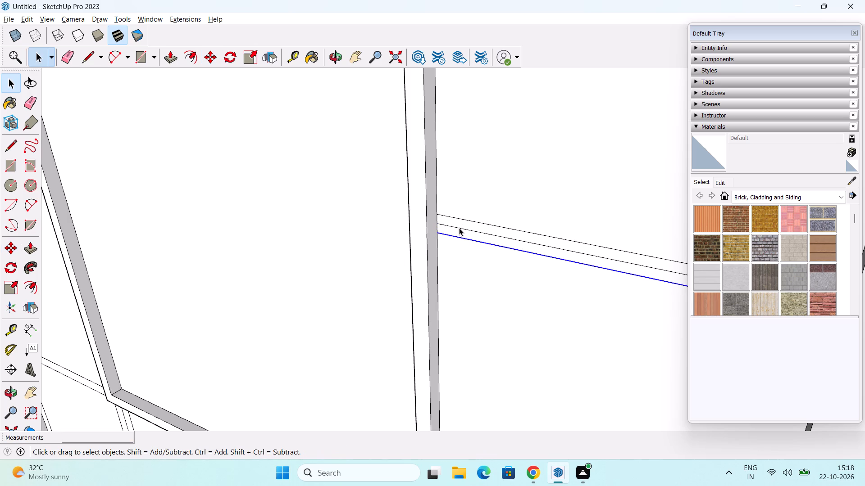
pyautogui.press('Delete')
# Examine the cabinet's side columns and lower-row compartments within the room from several angles.
pyautogui.scroll(-11, 458, 228)
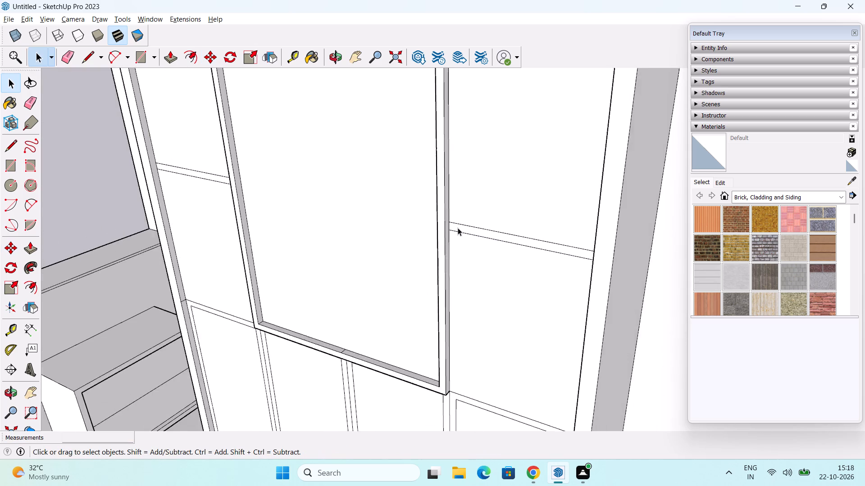
pyautogui.scroll(-9, 458, 228)
pyautogui.moveTo(444, 300); pyautogui.dragTo(472, 258, button='middle')
pyautogui.scroll(-2, 472, 254)
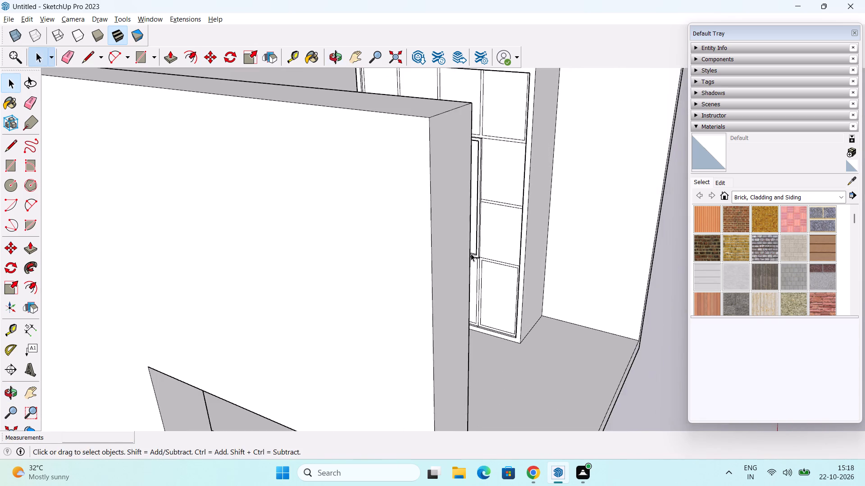
pyautogui.moveTo(480, 255); pyautogui.dragTo(389, 303, button='middle')
pyautogui.keyDown('shift'); pyautogui.moveTo(451, 239); pyautogui.dragTo(452, 280, button='middle'); pyautogui.keyUp('shift')
pyautogui.scroll(3, 447, 251)
pyautogui.keyDown('shift'); pyautogui.moveTo(453, 288); pyautogui.dragTo(457, 251, button='middle'); pyautogui.keyUp('shift')
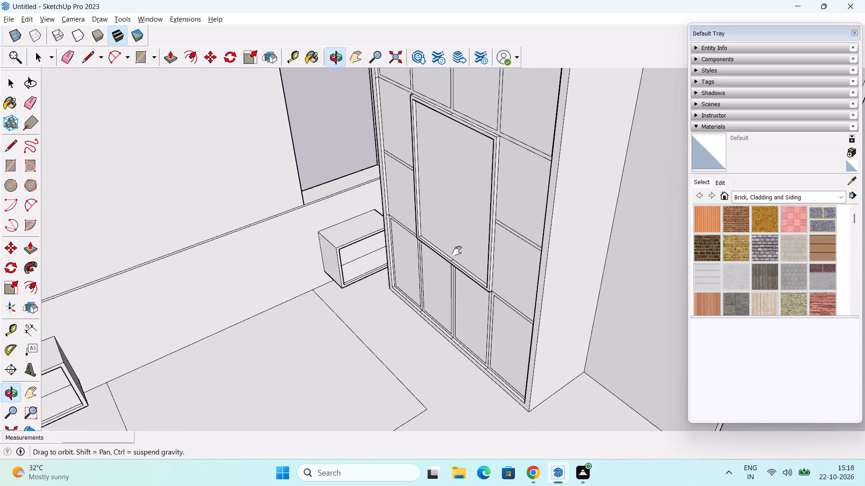
pyautogui.keyDown('shift'); pyautogui.moveTo(457, 251); pyautogui.dragTo(457, 249, button='middle'); pyautogui.keyUp('shift')
pyautogui.scroll(5, 461, 274)
pyautogui.moveTo(444, 285); pyautogui.dragTo(554, 218, button='middle')
pyautogui.scroll(3, 412, 244)
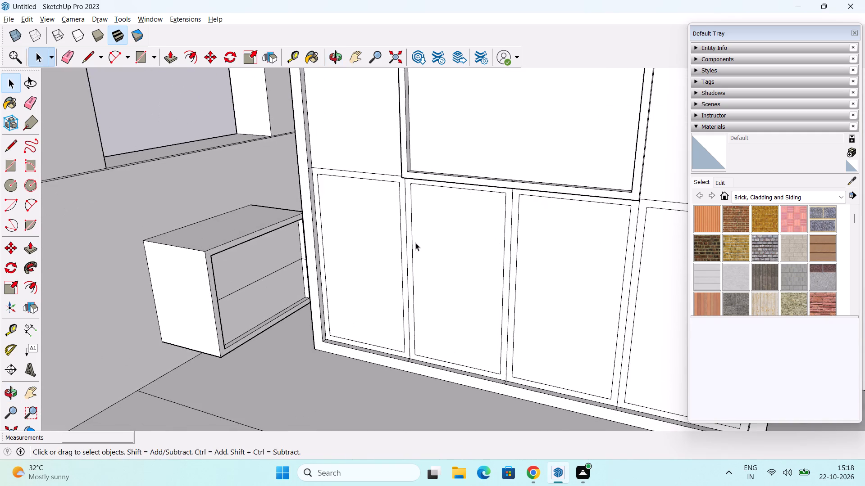
pyautogui.moveTo(417, 249); pyautogui.dragTo(490, 239, button='middle')
pyautogui.scroll(3, 413, 263)
pyautogui.moveTo(432, 262); pyautogui.dragTo(386, 252, button='middle')
pyautogui.scroll(-4, 399, 257)
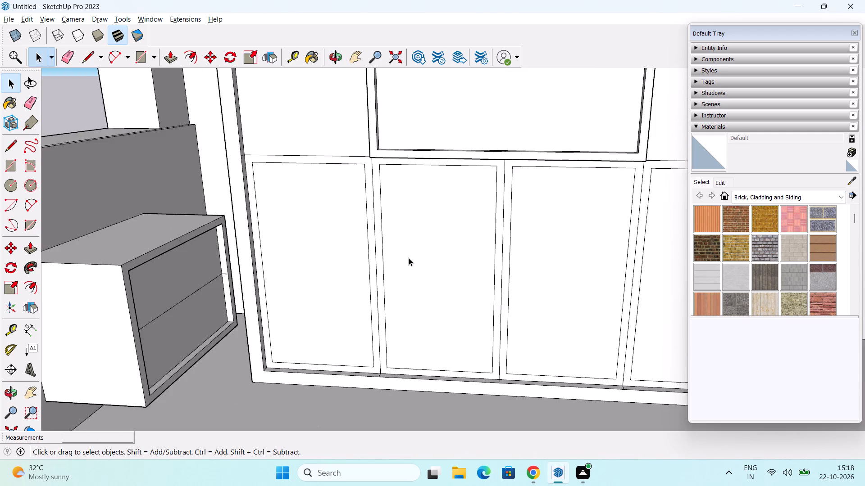
pyautogui.scroll(-2, 409, 258)
pyautogui.moveTo(454, 257); pyautogui.dragTo(392, 303, button='middle')
pyautogui.scroll(-5, 405, 293)
pyautogui.moveTo(428, 281); pyautogui.dragTo(218, 239, button='middle')
pyautogui.click(401, 62)
pyautogui.moveTo(476, 225); pyautogui.dragTo(445, 225, button='middle')
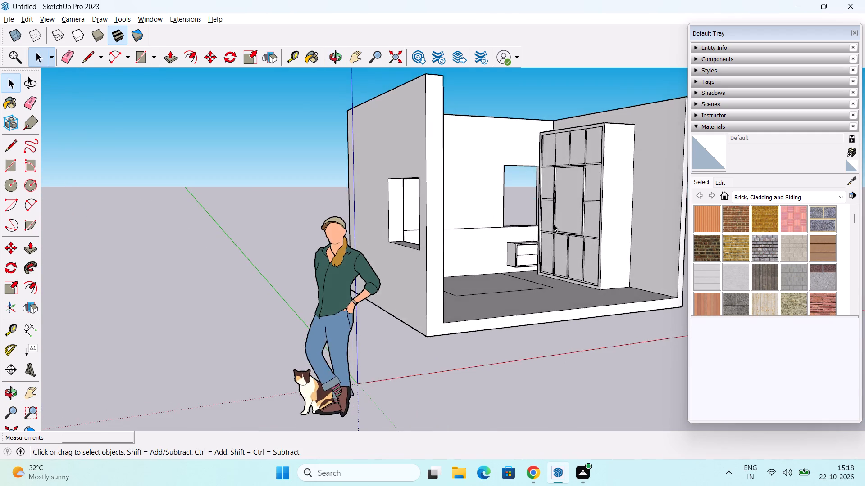
pyautogui.scroll(6, 555, 223)
pyautogui.moveTo(571, 256); pyautogui.dragTo(446, 215, button='middle')
pyautogui.moveTo(469, 237); pyautogui.dragTo(551, 286, button='middle')
pyautogui.scroll(5, 479, 264)
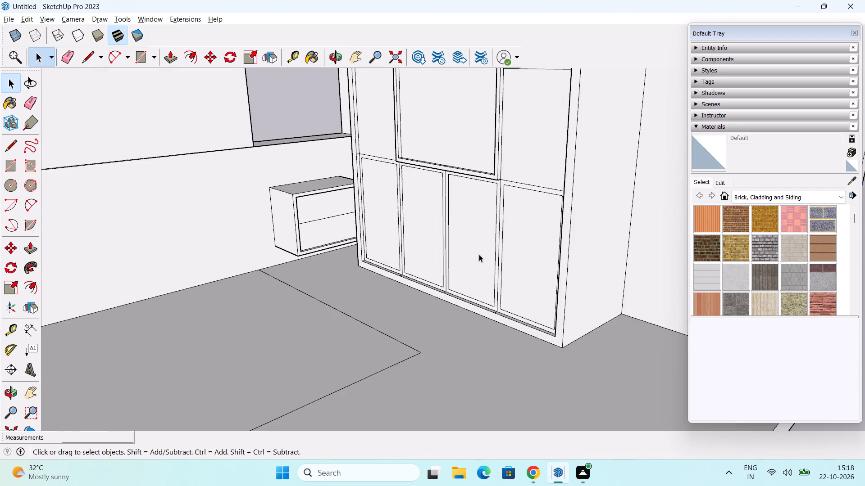
pyautogui.moveTo(476, 290); pyautogui.dragTo(531, 297, button='middle')
pyautogui.keyDown('shift'); pyautogui.moveTo(534, 273); pyautogui.dragTo(443, 286, button='middle'); pyautogui.keyUp('shift')
pyautogui.moveTo(448, 297); pyautogui.dragTo(515, 291, button='middle')
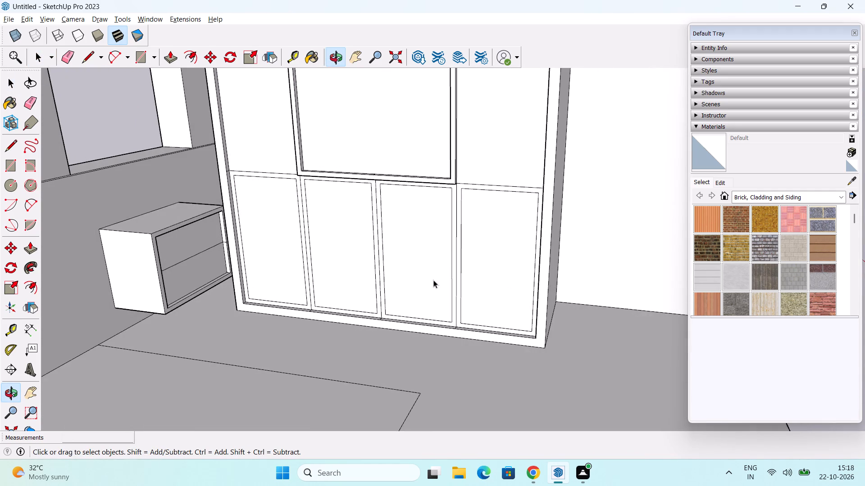
# Move the inset side edge farther from the window, in the lower-row compartment nearest the window, 1" onto the adjacent divider line.
pyautogui.scroll(5, 274, 252)
pyautogui.click(313, 241)
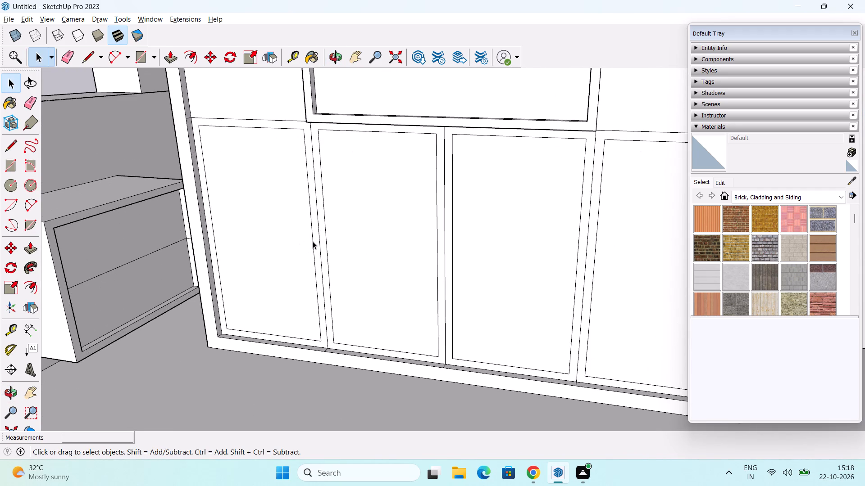
pyautogui.press('m')
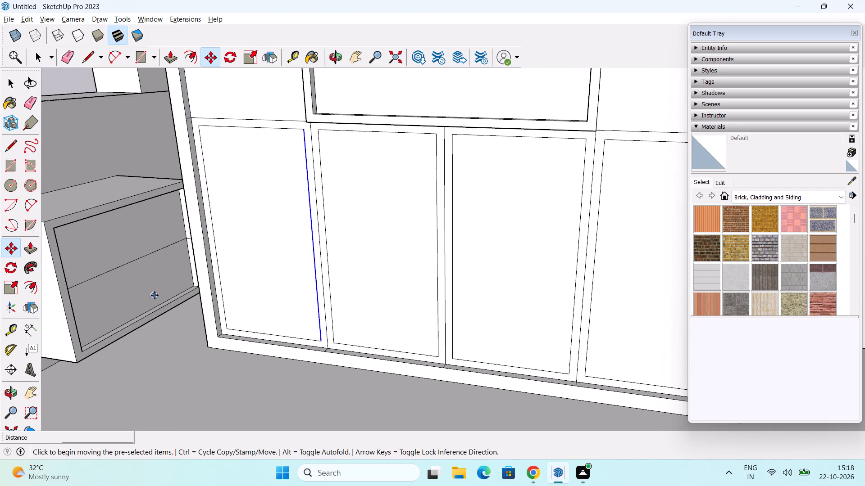
pyautogui.click(314, 241)
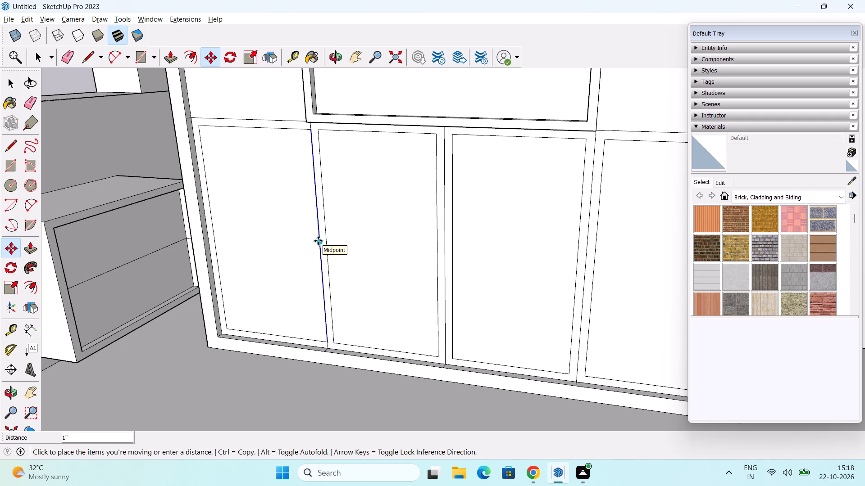
pyautogui.click(318, 241)
# Move the second lower-row compartment's inset side edge farther from the window 1" onto the central divider line.
pyautogui.moveTo(421, 258); pyautogui.dragTo(359, 274, button='middle')
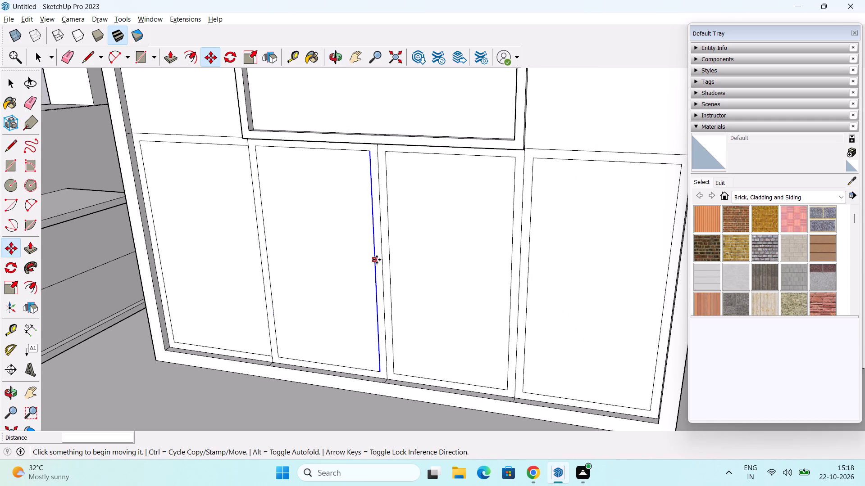
pyautogui.click(376, 269)
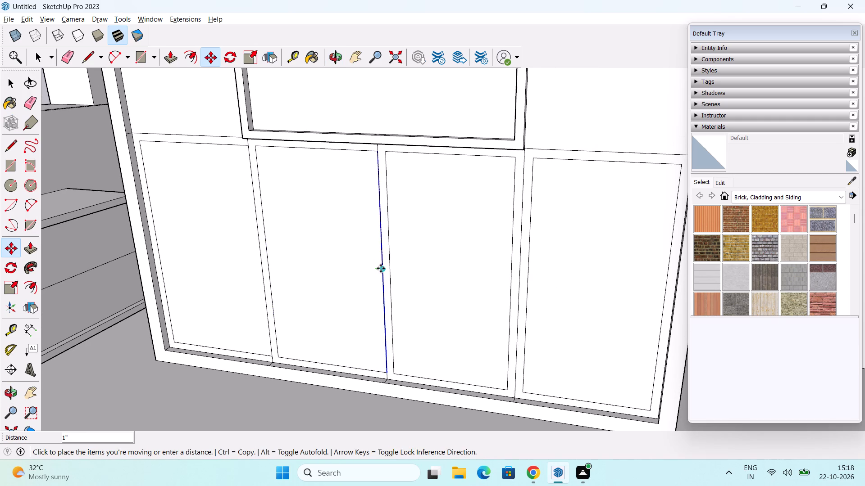
pyautogui.click(381, 269)
# Move the third lower-row compartment's inset side edge farther from the window 1" onto the adjacent divider line.
pyautogui.scroll(-1, 389, 270)
pyautogui.keyDown('shift'); pyautogui.moveTo(380, 270); pyautogui.dragTo(312, 279, button='middle'); pyautogui.keyUp('shift')
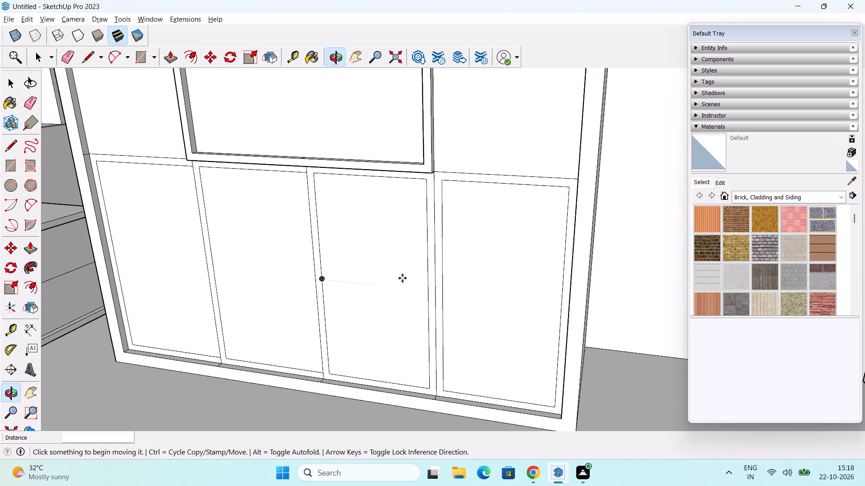
pyautogui.click(427, 290)
pyautogui.click(435, 293)
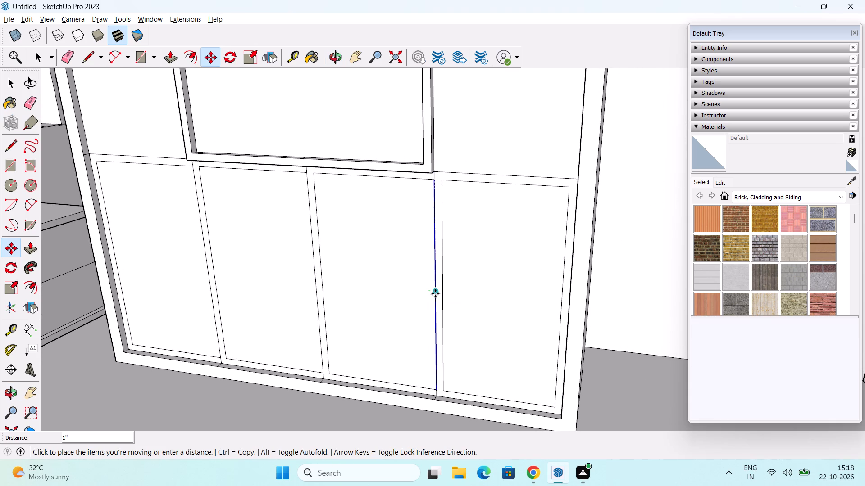
# Move the outer inset side edge of the lower-row compartment farthest from the window 1" onto the cabinet frame.
pyautogui.scroll(-2, 434, 290)
pyautogui.moveTo(432, 291); pyautogui.dragTo(474, 267, button='middle')
pyautogui.scroll(3, 524, 260)
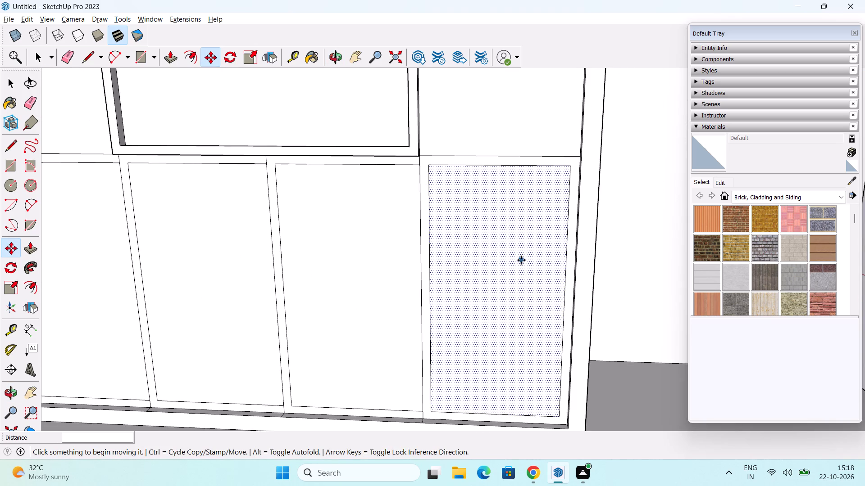
pyautogui.moveTo(521, 260); pyautogui.dragTo(425, 272, button='middle')
pyautogui.moveTo(461, 288); pyautogui.dragTo(518, 310, button='middle')
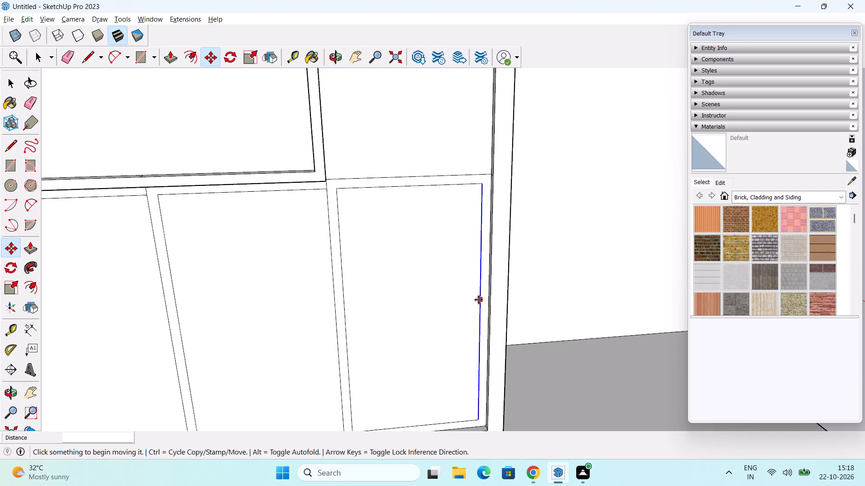
pyautogui.click(480, 312)
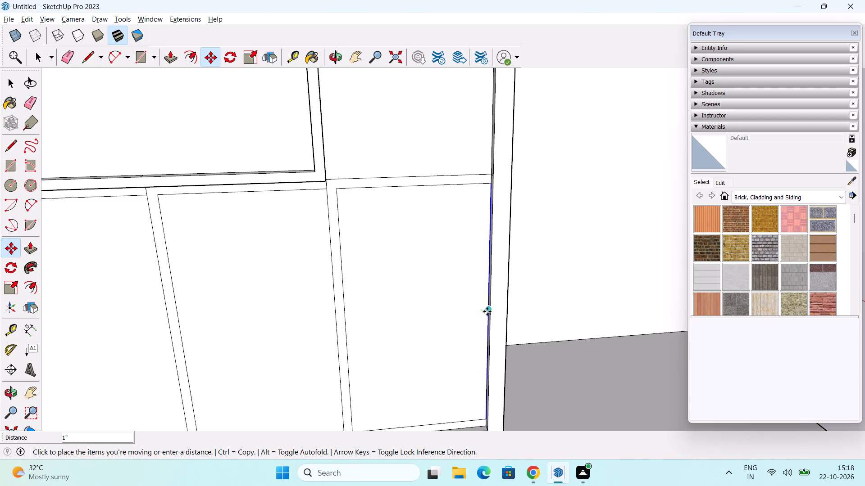
pyautogui.click(487, 311)
# Move the bottom inset edges of the two lower-row compartments farthest from the window down 1" onto the cabinet's base frame.
pyautogui.scroll(-5, 487, 311)
pyautogui.moveTo(478, 314); pyautogui.dragTo(455, 297, button='middle')
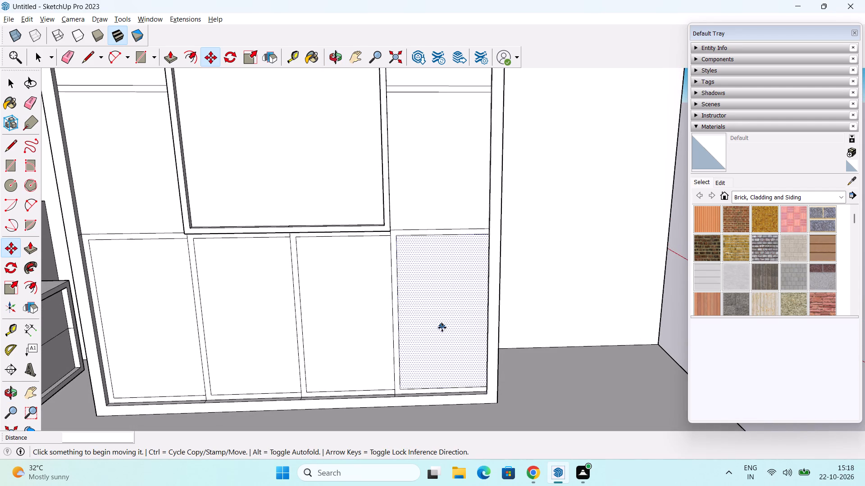
pyautogui.moveTo(426, 357); pyautogui.dragTo(431, 312, button='middle')
pyautogui.scroll(6, 435, 333)
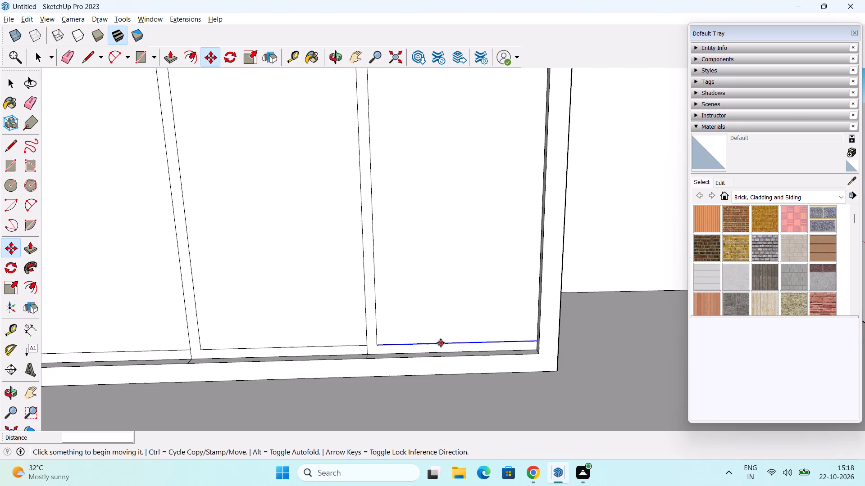
pyautogui.scroll(1, 441, 343)
pyautogui.click(459, 344)
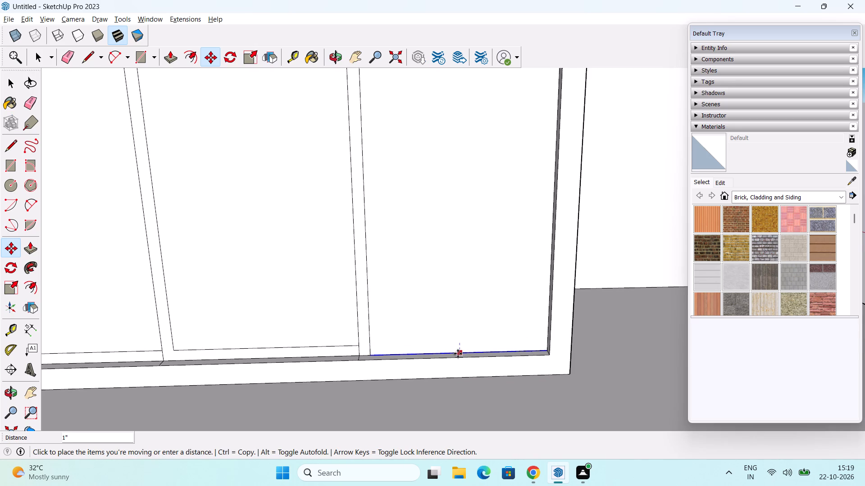
pyautogui.click(458, 354)
pyautogui.keyDown('shift'); pyautogui.moveTo(358, 364); pyautogui.dragTo(452, 341, button='middle'); pyautogui.keyUp('shift')
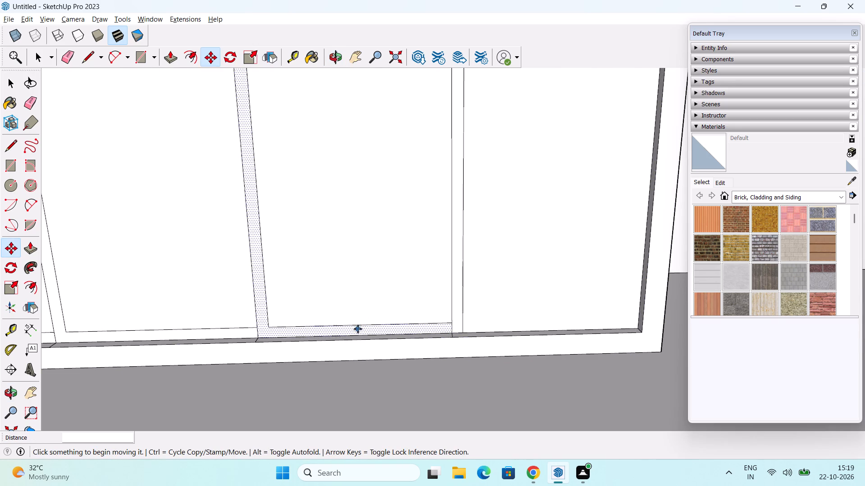
pyautogui.click(362, 327)
pyautogui.click(363, 336)
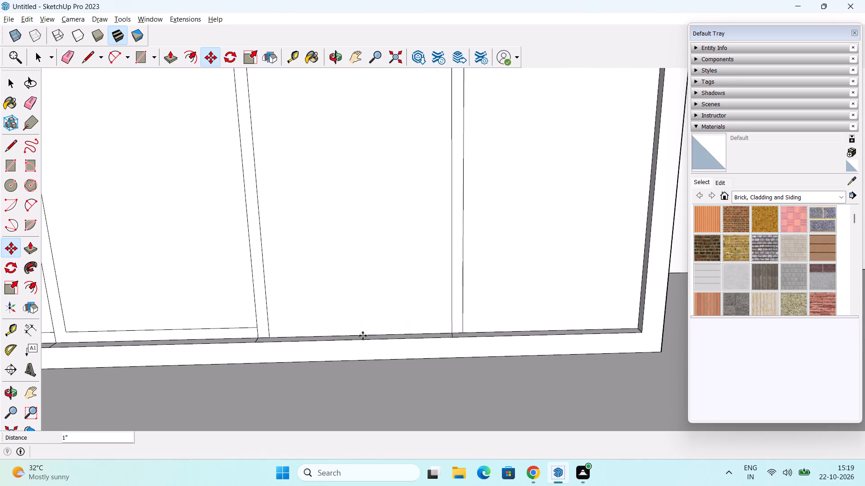
# Move the bottom inset edges of the two lower-row compartments nearest the window down 1" onto the cabinet's base frame.
pyautogui.moveTo(311, 329); pyautogui.dragTo(420, 314, button='middle')
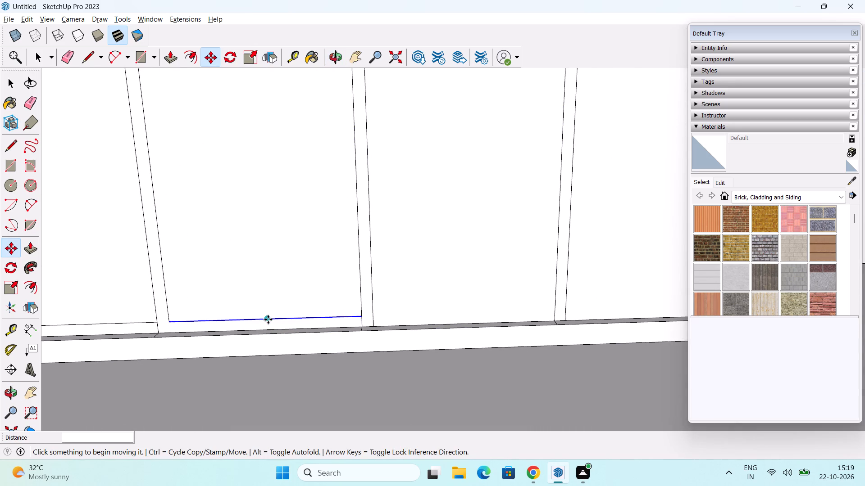
pyautogui.click(268, 319)
pyautogui.click(272, 328)
pyautogui.moveTo(256, 324); pyautogui.dragTo(431, 306, button='middle')
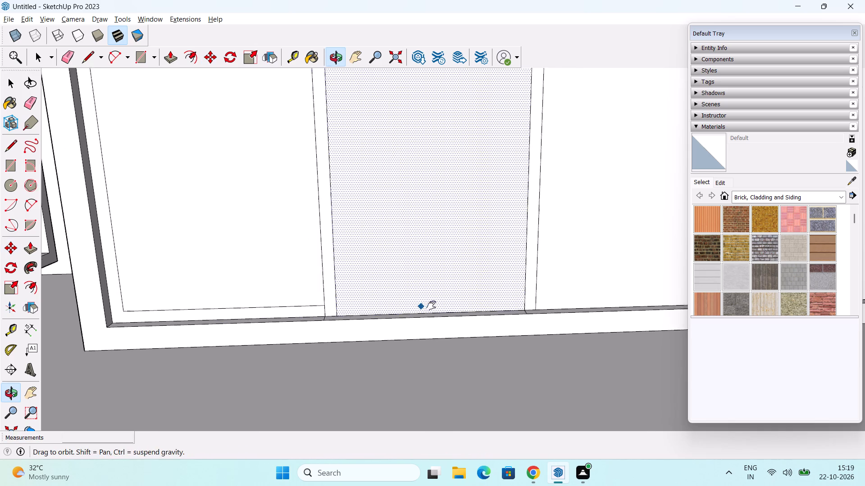
pyautogui.moveTo(431, 306); pyautogui.dragTo(455, 306, button='middle')
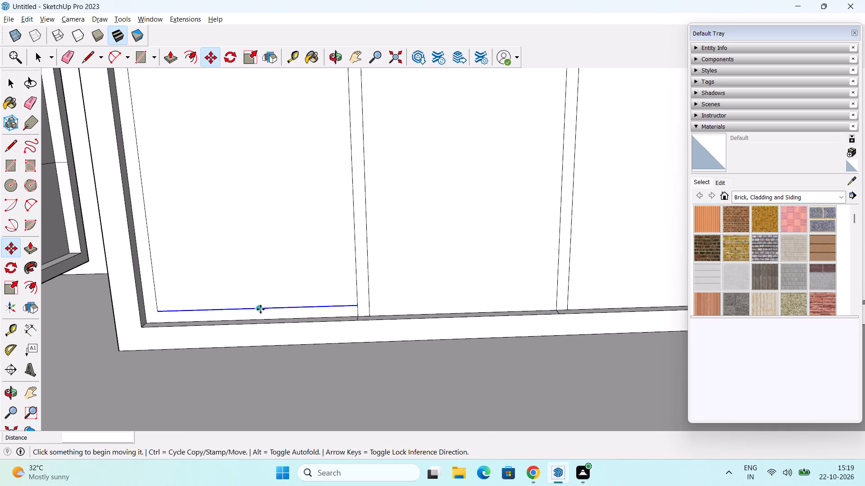
pyautogui.click(260, 309)
pyautogui.moveTo(263, 310); pyautogui.dragTo(262, 322, button='middle')
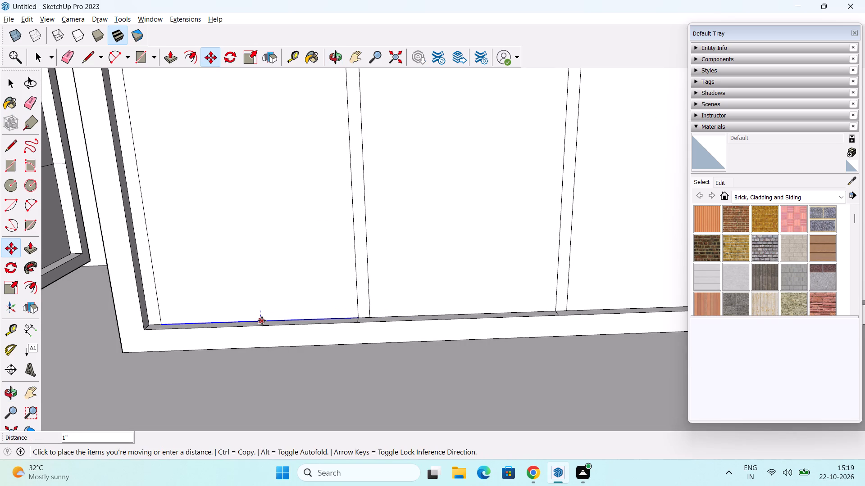
pyautogui.click(262, 321)
# Erase the three short divider segments crossing the top border strip of the lower-row compartments.
pyautogui.scroll(-9, 269, 307)
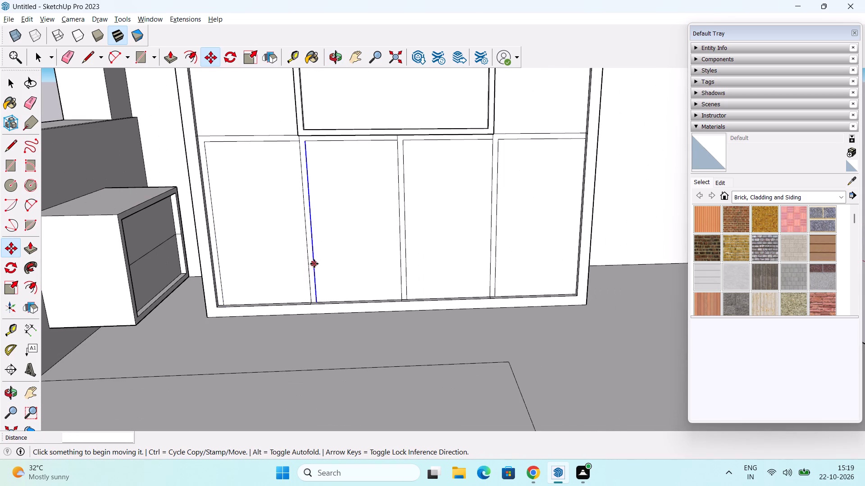
pyautogui.press('space')
pyautogui.keyDown('shift'); pyautogui.moveTo(314, 199); pyautogui.dragTo(294, 300, button='middle'); pyautogui.keyUp('shift')
pyautogui.scroll(4, 293, 246)
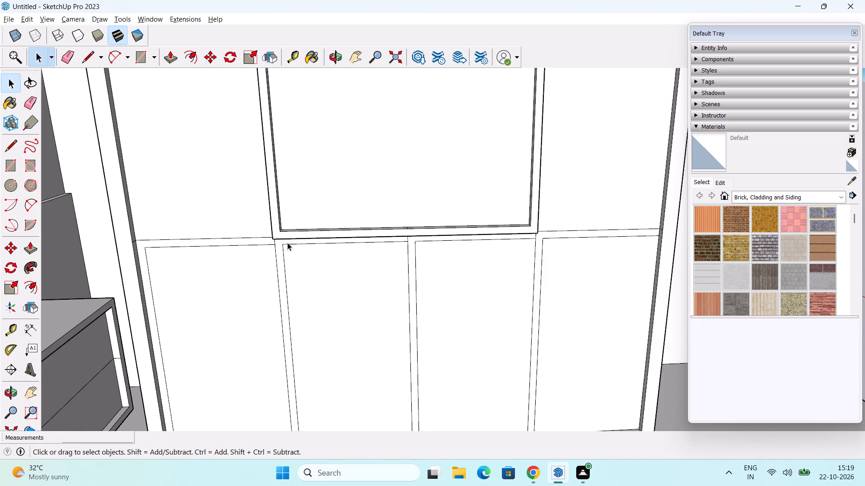
pyautogui.scroll(5, 287, 243)
pyautogui.press('e')
pyautogui.click(264, 241)
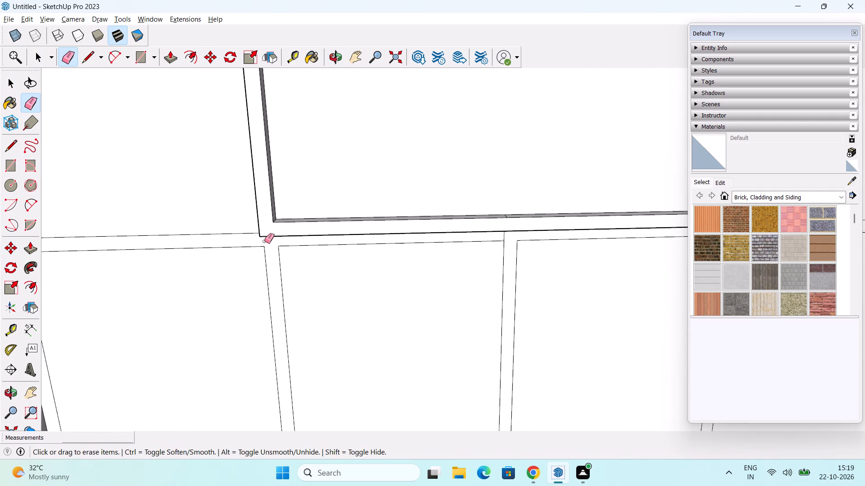
pyautogui.scroll(-3, 287, 259)
pyautogui.keyDown('shift'); pyautogui.moveTo(378, 282); pyautogui.dragTo(289, 296, button='middle'); pyautogui.keyUp('shift')
pyautogui.scroll(4, 368, 272)
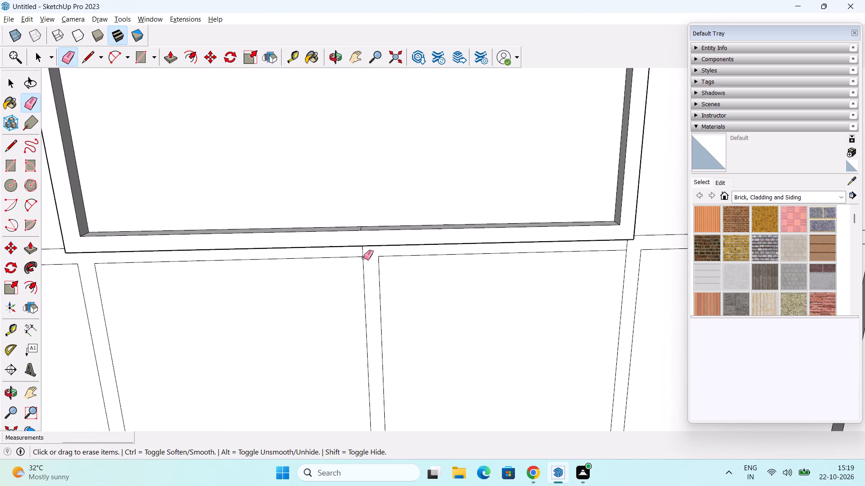
pyautogui.click(361, 253)
pyautogui.keyDown('shift'); pyautogui.moveTo(414, 260); pyautogui.dragTo(243, 274, button='middle'); pyautogui.keyUp('shift')
pyautogui.keyDown('shift'); pyautogui.moveTo(444, 267); pyautogui.dragTo(347, 267, button='middle'); pyautogui.keyUp('shift')
pyautogui.scroll(2, 391, 271)
pyautogui.click(359, 258)
# Move the outer inset side edge of the upper-row compartment nearest the window 1" onto the cabinet frame.
pyautogui.scroll(-2, 368, 258)
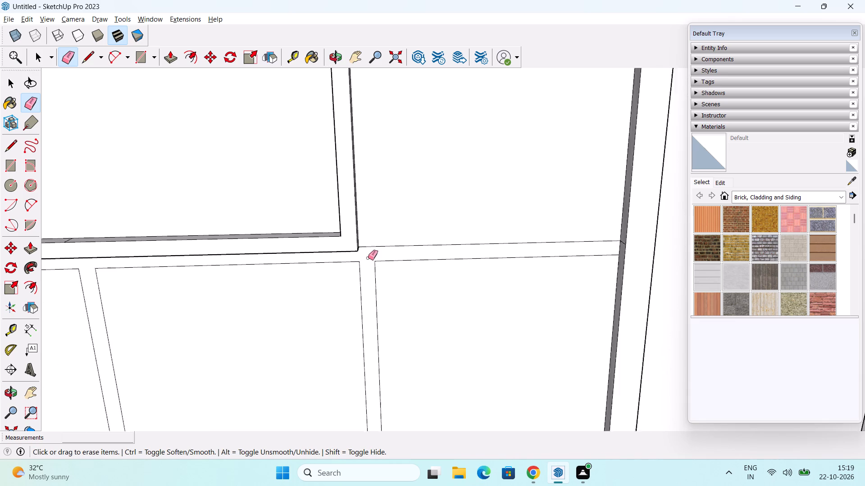
pyautogui.scroll(-8, 368, 258)
pyautogui.moveTo(313, 311); pyautogui.dragTo(389, 312, button='middle')
pyautogui.scroll(-1, 390, 274)
pyautogui.keyDown('shift'); pyautogui.moveTo(415, 173); pyautogui.dragTo(433, 298, button='middle'); pyautogui.keyUp('shift')
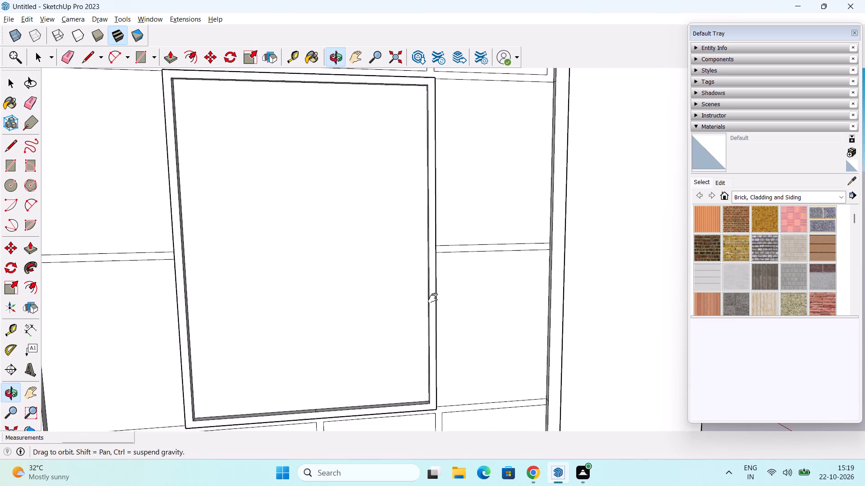
pyautogui.keyDown('shift'); pyautogui.moveTo(433, 298); pyautogui.dragTo(433, 298, button='middle'); pyautogui.keyUp('shift')
pyautogui.scroll(-2, 430, 209)
pyautogui.keyDown('shift'); pyautogui.moveTo(442, 190); pyautogui.dragTo(443, 323, button='middle'); pyautogui.keyUp('shift')
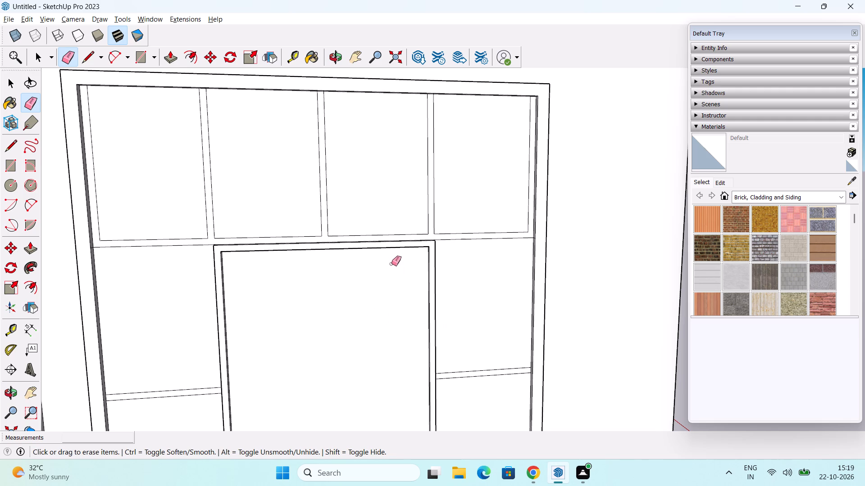
pyautogui.scroll(-1, 419, 257)
pyautogui.moveTo(412, 241); pyautogui.dragTo(374, 202, button='middle')
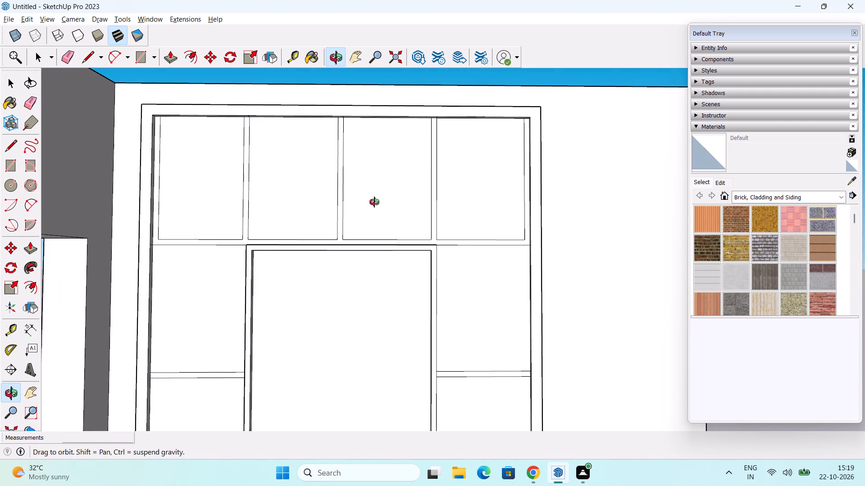
pyautogui.moveTo(374, 202); pyautogui.dragTo(378, 204, button='middle')
pyautogui.press('space')
pyautogui.scroll(4, 177, 212)
pyautogui.moveTo(171, 214); pyautogui.dragTo(184, 227, button='middle')
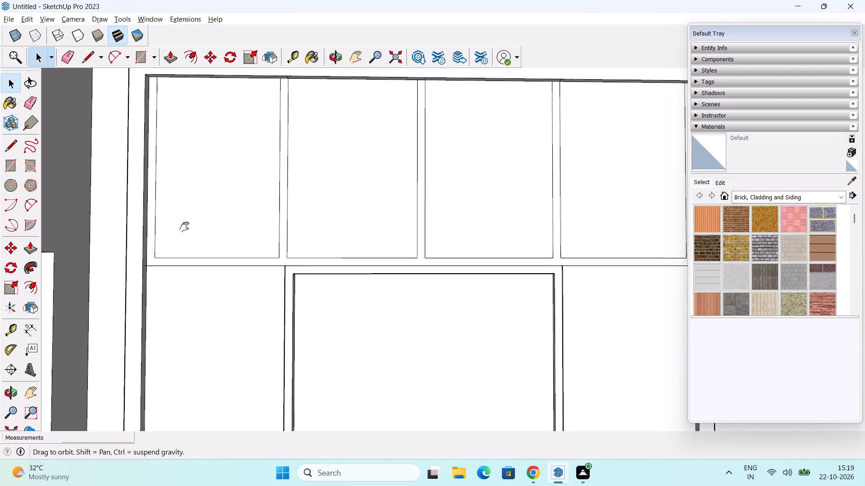
pyautogui.moveTo(184, 227); pyautogui.dragTo(192, 238, button='middle')
pyautogui.click(168, 208)
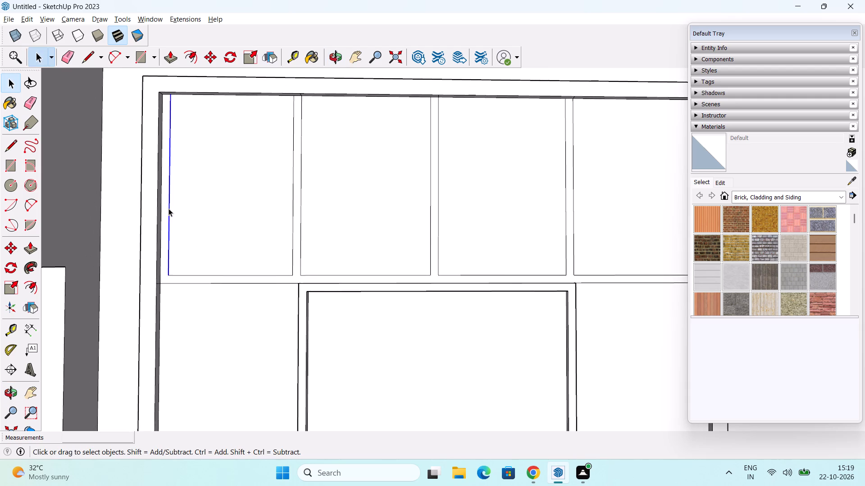
pyautogui.press('m')
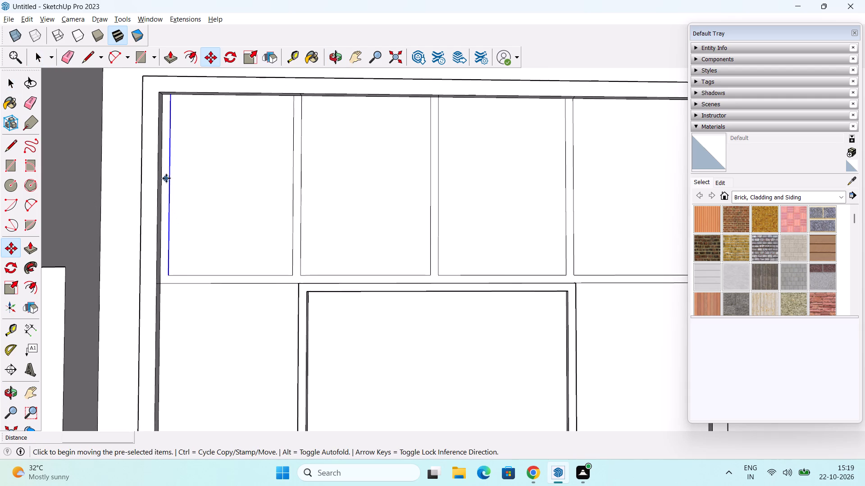
pyautogui.click(168, 186)
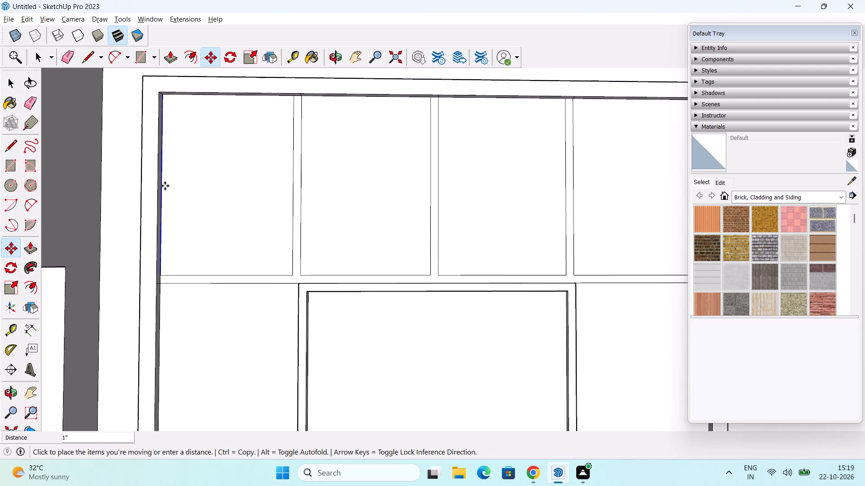
pyautogui.click(165, 186)
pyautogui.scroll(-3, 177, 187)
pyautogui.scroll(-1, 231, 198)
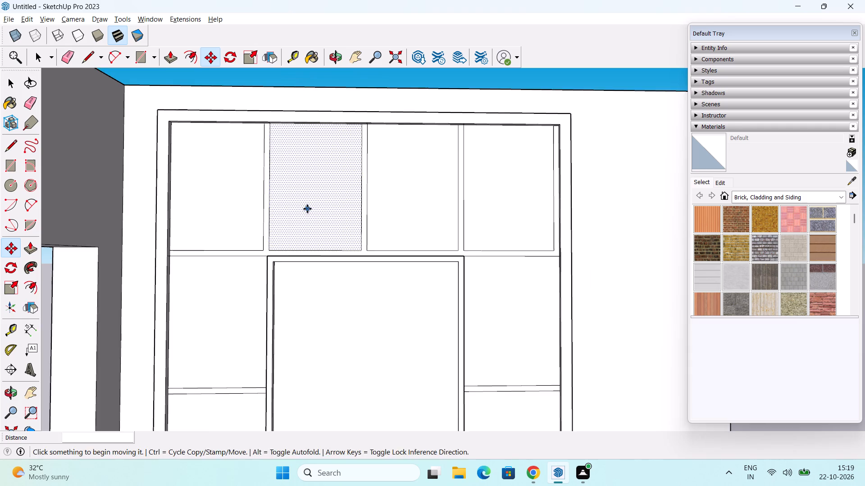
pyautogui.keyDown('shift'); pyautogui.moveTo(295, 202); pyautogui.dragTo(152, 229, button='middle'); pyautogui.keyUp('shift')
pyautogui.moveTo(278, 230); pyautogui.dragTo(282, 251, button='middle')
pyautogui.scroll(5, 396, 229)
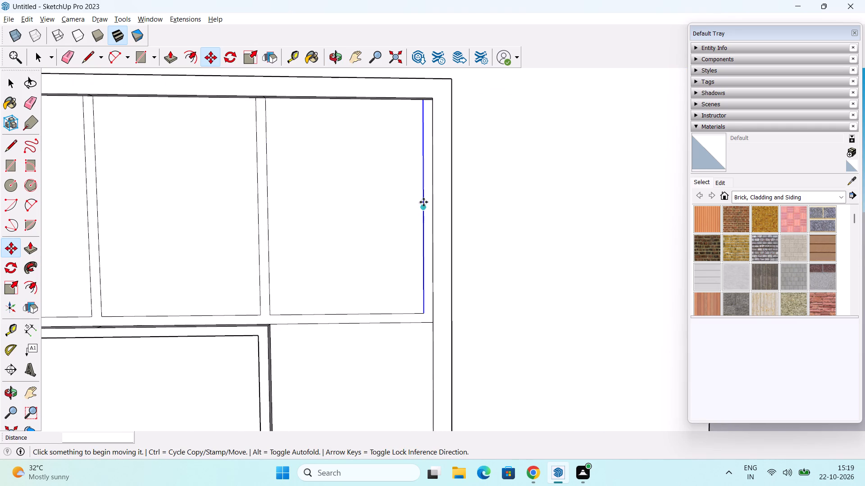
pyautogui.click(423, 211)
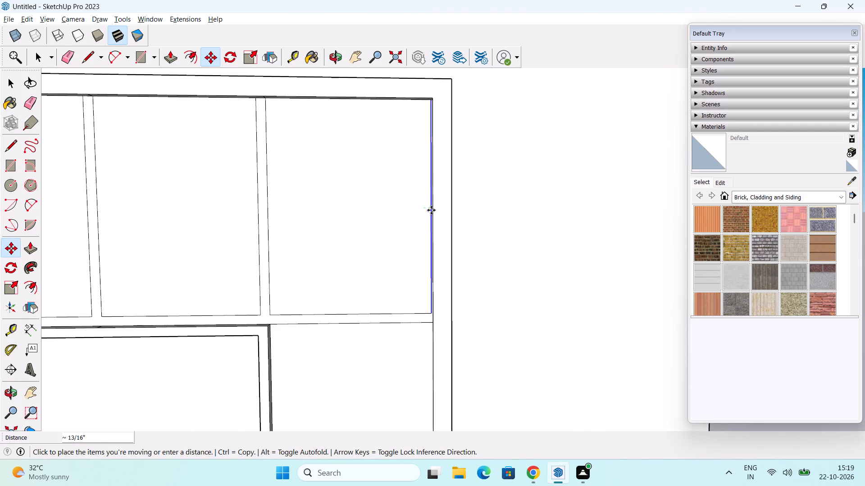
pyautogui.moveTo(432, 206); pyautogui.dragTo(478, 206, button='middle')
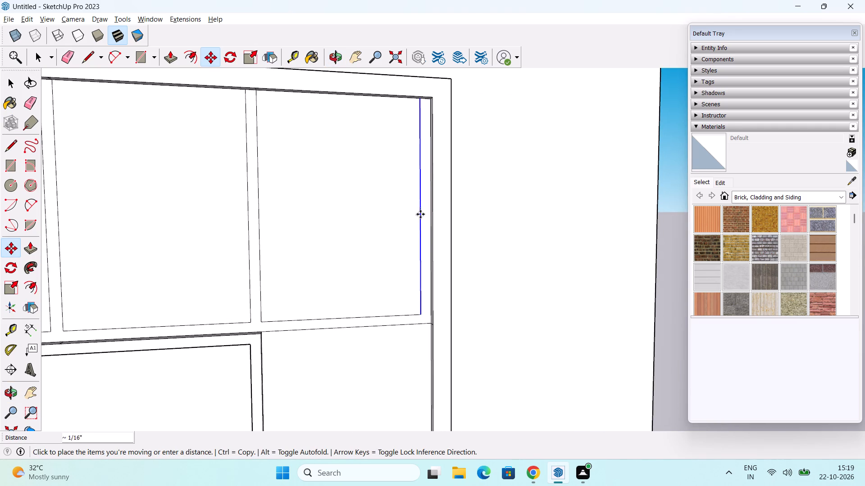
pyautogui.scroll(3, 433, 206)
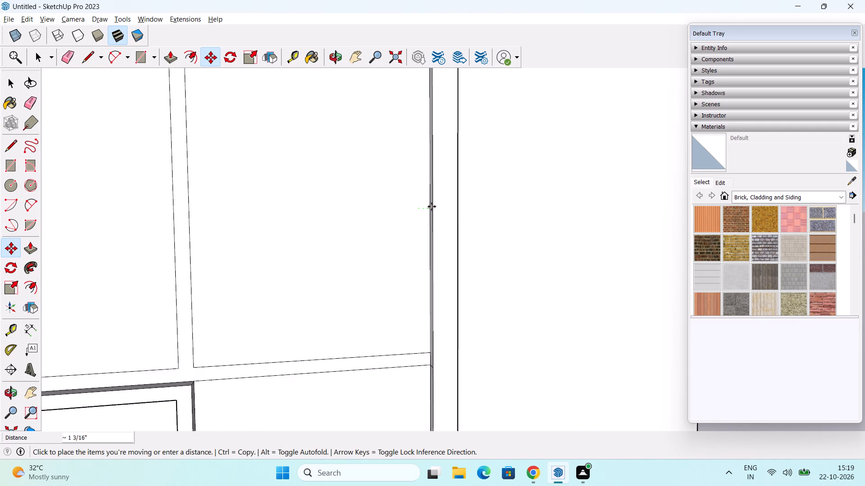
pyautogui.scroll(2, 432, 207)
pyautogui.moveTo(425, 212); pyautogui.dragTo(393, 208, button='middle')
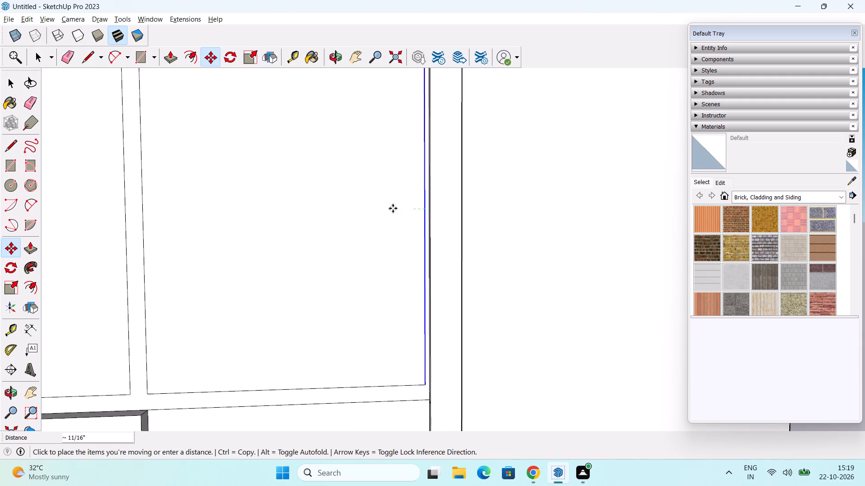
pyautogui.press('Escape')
# Move the outer inset side edge of the upper-row compartment farthest from the window 1" onto the cabinet frame.
pyautogui.scroll(2, 416, 211)
pyautogui.scroll(-2, 415, 207)
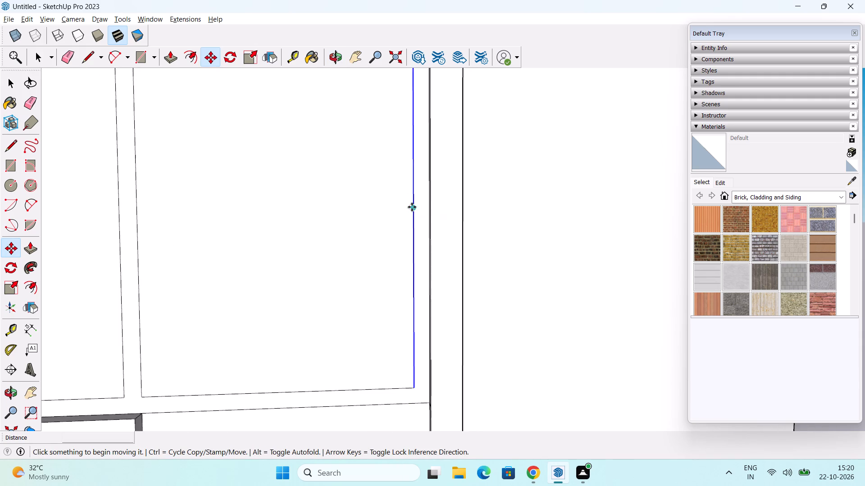
pyautogui.scroll(-2, 418, 213)
pyautogui.moveTo(423, 220); pyautogui.dragTo(517, 243, button='middle')
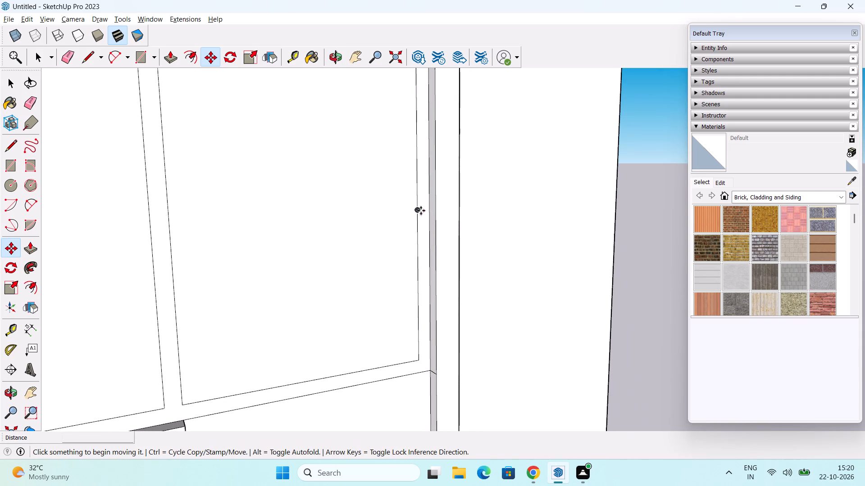
pyautogui.click(416, 211)
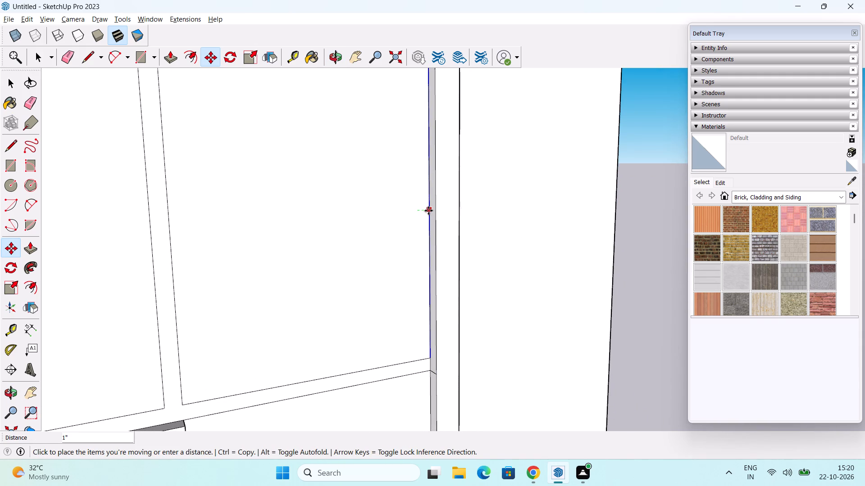
pyautogui.click(428, 211)
# Examine the cabinet's upper, middle and lower compartments, divider strips and raised central frame from several angles.
pyautogui.scroll(-8, 436, 216)
pyautogui.moveTo(427, 256); pyautogui.dragTo(439, 251, button='middle')
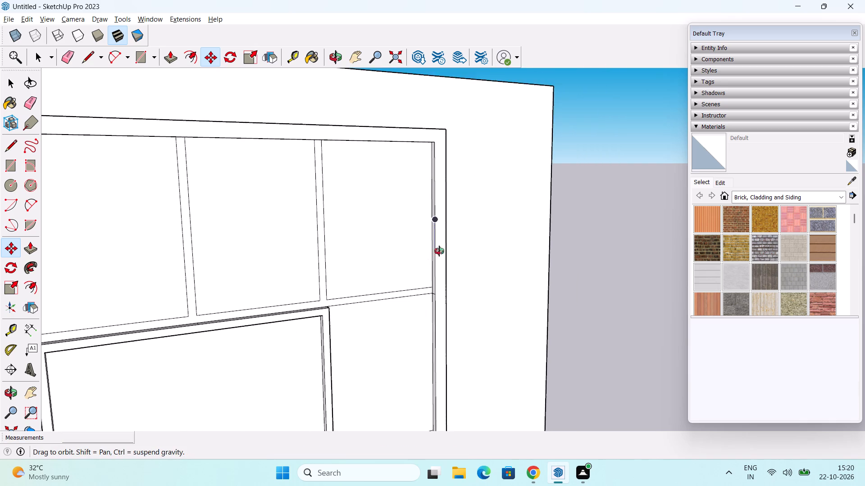
pyautogui.moveTo(439, 251); pyautogui.dragTo(292, 285, button='middle')
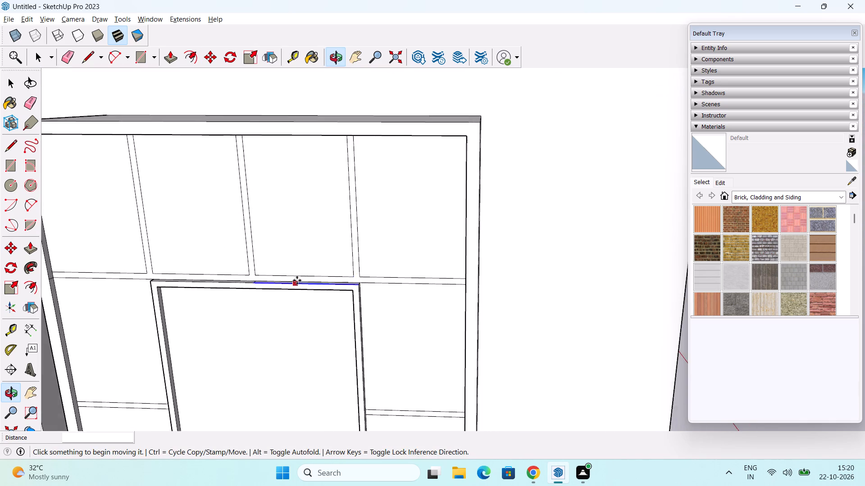
pyautogui.scroll(-4, 299, 275)
pyautogui.keyDown('shift'); pyautogui.moveTo(300, 274); pyautogui.dragTo(356, 182, button='middle'); pyautogui.keyUp('shift')
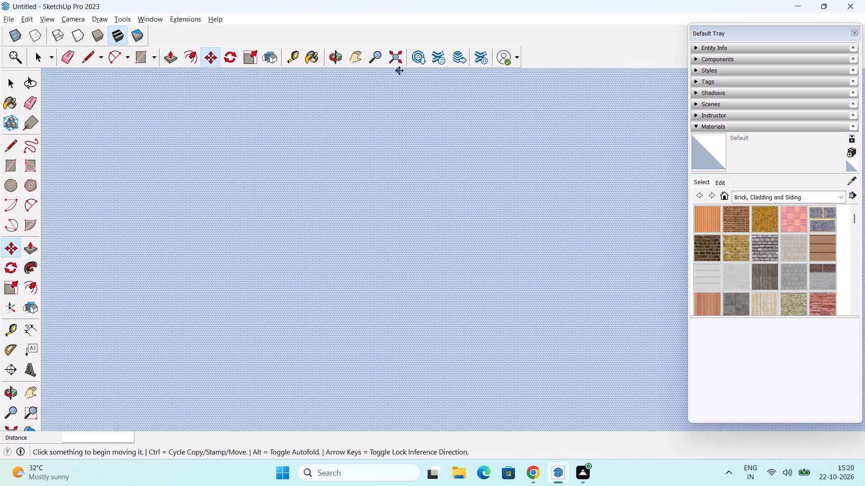
pyautogui.click(401, 62)
pyautogui.scroll(3, 400, 258)
pyautogui.moveTo(442, 251); pyautogui.dragTo(259, 223, button='middle')
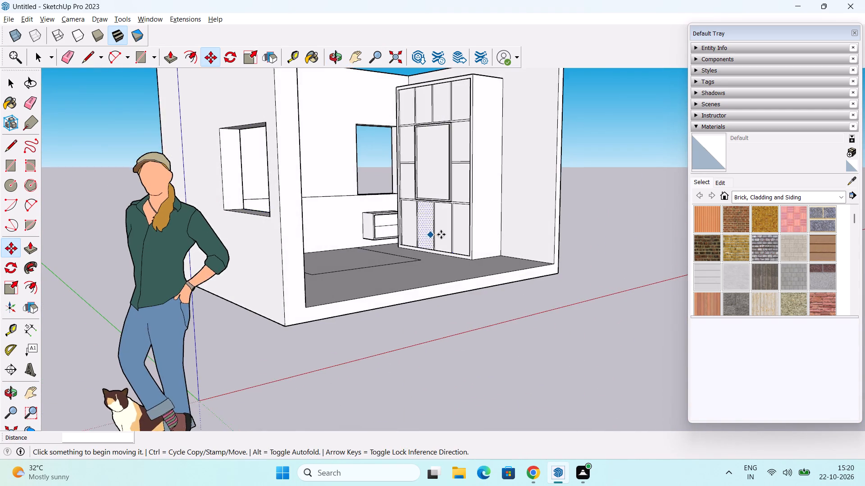
pyautogui.scroll(5, 463, 233)
pyautogui.keyDown('shift'); pyautogui.moveTo(431, 223); pyautogui.dragTo(329, 248, button='middle'); pyautogui.keyUp('shift')
pyautogui.moveTo(341, 252); pyautogui.dragTo(413, 268, button='middle')
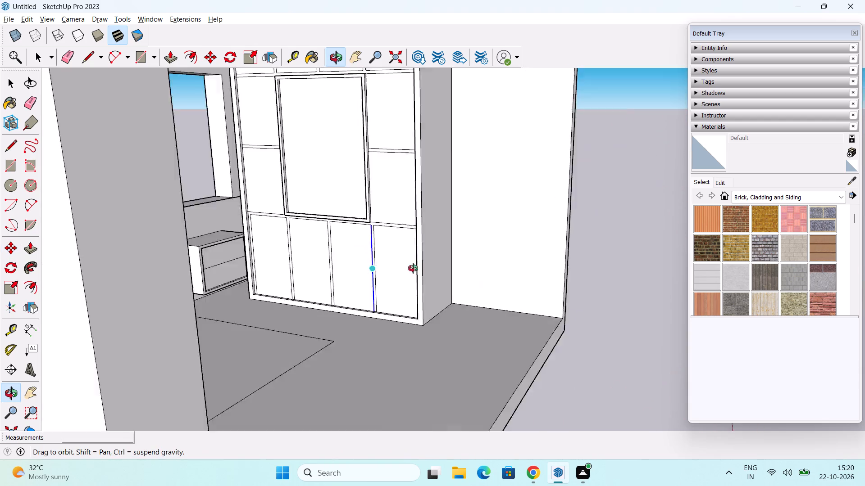
pyautogui.moveTo(413, 268); pyautogui.dragTo(367, 262, button='middle')
pyautogui.scroll(5, 338, 268)
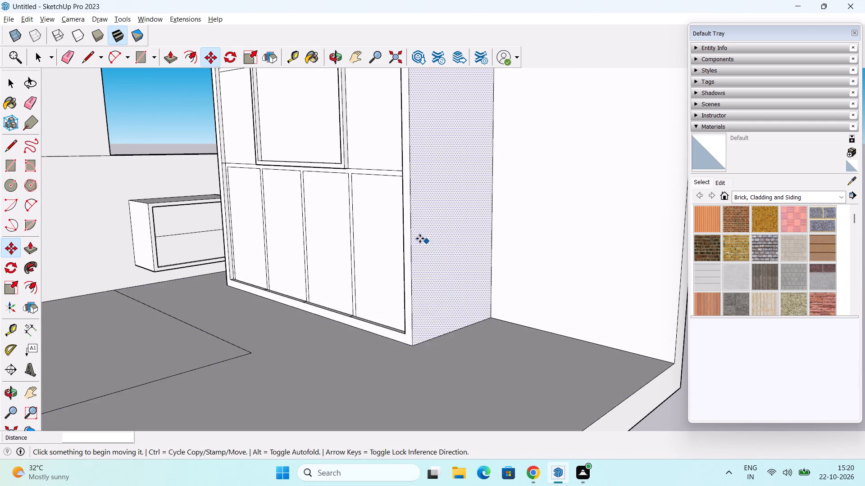
pyautogui.moveTo(422, 237); pyautogui.dragTo(604, 261, button='middle')
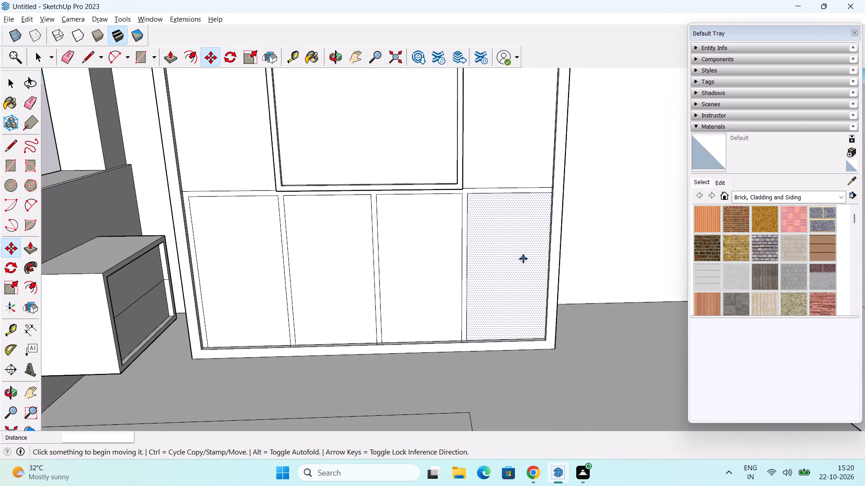
pyautogui.scroll(-1, 523, 259)
pyautogui.moveTo(519, 257); pyautogui.dragTo(492, 372, button='middle')
pyautogui.press('space')
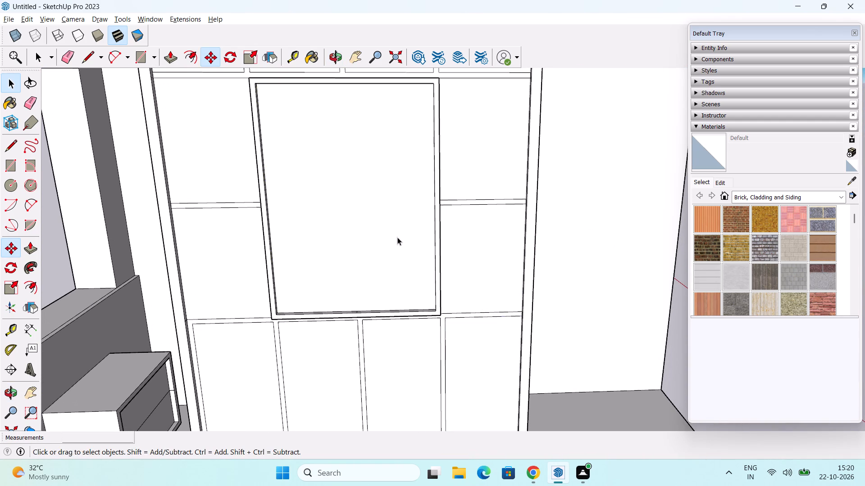
pyautogui.scroll(-2, 396, 228)
pyautogui.moveTo(396, 223); pyautogui.dragTo(375, 334, button='middle')
pyautogui.moveTo(396, 72); pyautogui.dragTo(399, 62)
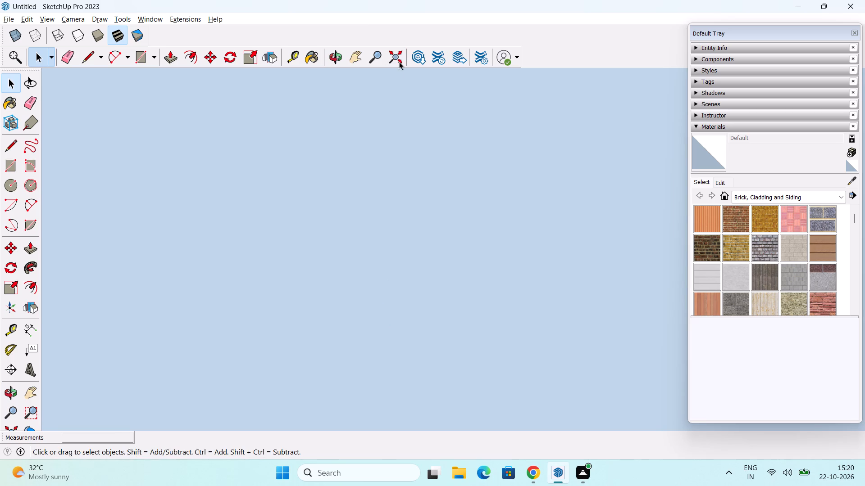
pyautogui.moveTo(399, 62); pyautogui.dragTo(401, 58)
pyautogui.click(395, 60)
pyautogui.moveTo(504, 228); pyautogui.dragTo(264, 251, button='middle')
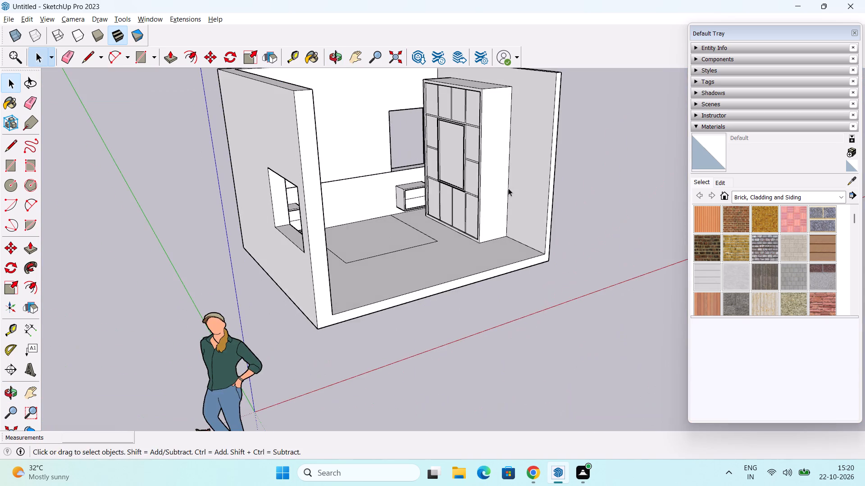
pyautogui.moveTo(508, 188); pyautogui.dragTo(468, 289, button='middle')
pyautogui.scroll(8, 448, 242)
# Push/Pull the window-side half of the raised central frame's outer bottom face down 1".
pyautogui.press('p')
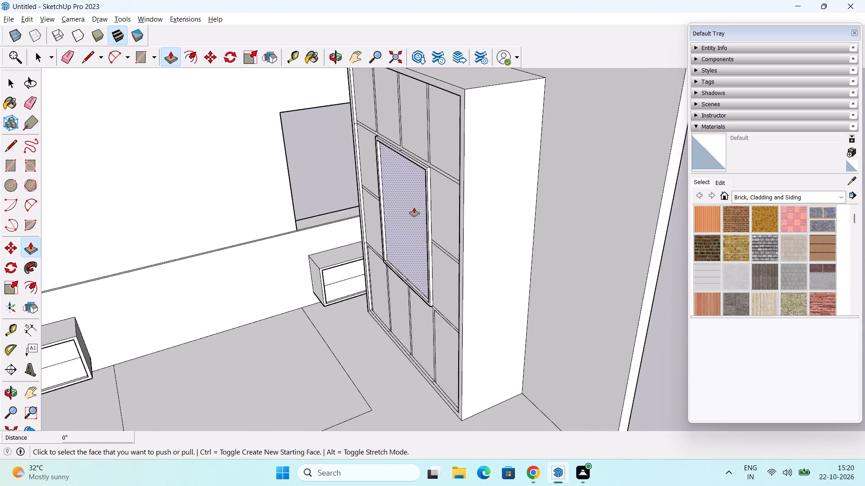
pyautogui.moveTo(423, 209); pyautogui.dragTo(475, 239, button='middle')
pyautogui.keyDown('shift'); pyautogui.moveTo(466, 221); pyautogui.dragTo(503, 310, button='middle'); pyautogui.keyUp('shift')
pyautogui.scroll(7, 410, 217)
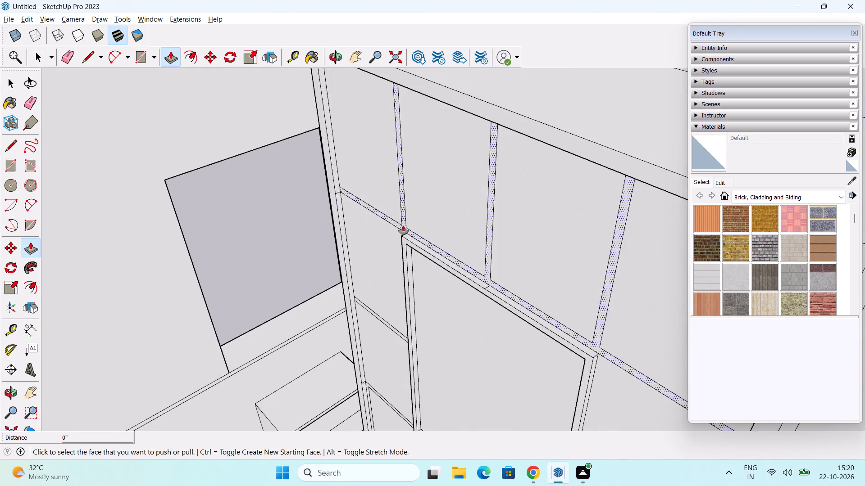
pyautogui.scroll(5, 403, 225)
pyautogui.moveTo(419, 268); pyautogui.dragTo(528, 192, button='middle')
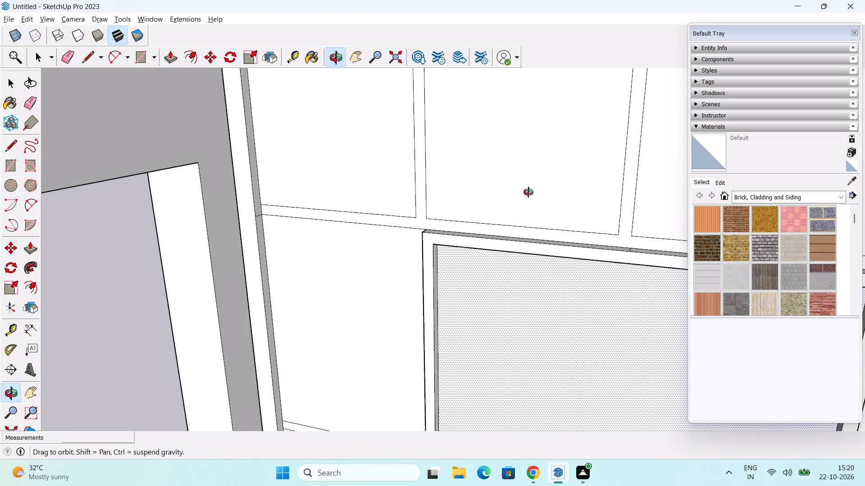
pyautogui.moveTo(528, 192); pyautogui.dragTo(506, 253, button='middle')
pyautogui.scroll(-5, 469, 255)
pyautogui.moveTo(475, 328); pyautogui.dragTo(530, 198, button='middle')
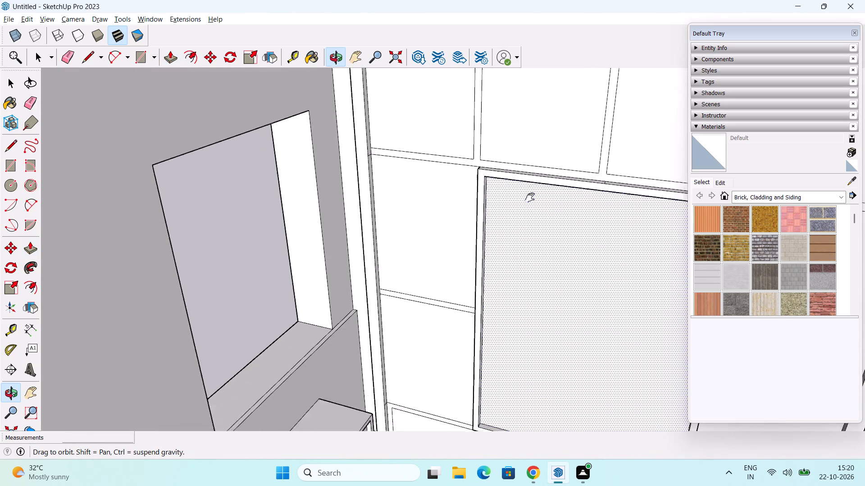
pyautogui.moveTo(530, 198); pyautogui.dragTo(537, 171, button='middle')
pyautogui.scroll(-1, 539, 169)
pyautogui.moveTo(541, 261); pyautogui.dragTo(583, 141, button='middle')
pyautogui.moveTo(519, 278); pyautogui.dragTo(558, 190, button='middle')
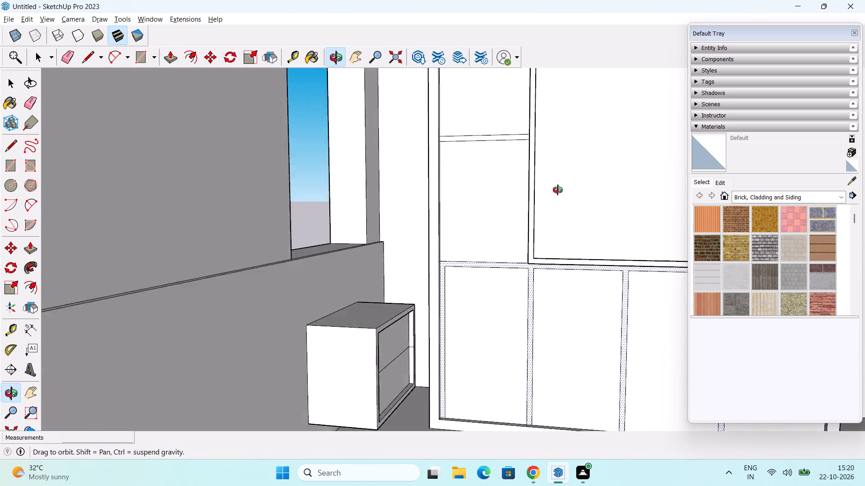
pyautogui.moveTo(558, 190); pyautogui.dragTo(576, 130, button='middle')
pyautogui.moveTo(573, 213); pyautogui.dragTo(508, 240, button='middle')
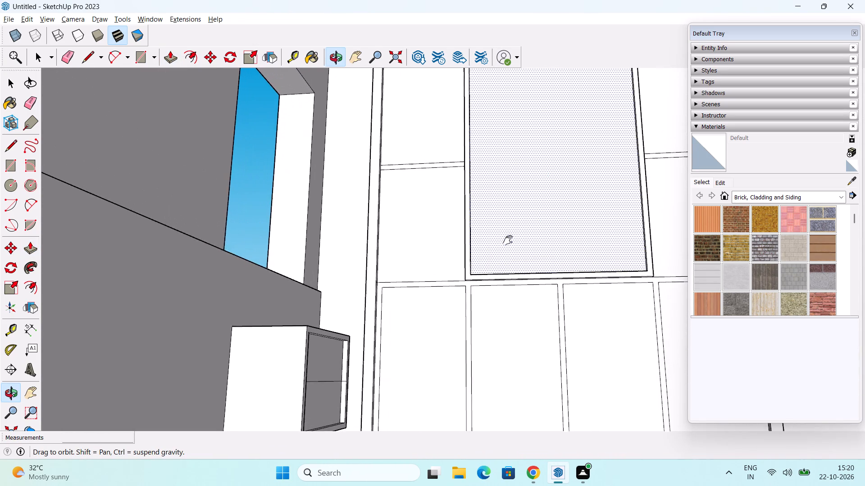
pyautogui.moveTo(508, 240); pyautogui.dragTo(500, 247, button='middle')
pyautogui.scroll(6, 507, 297)
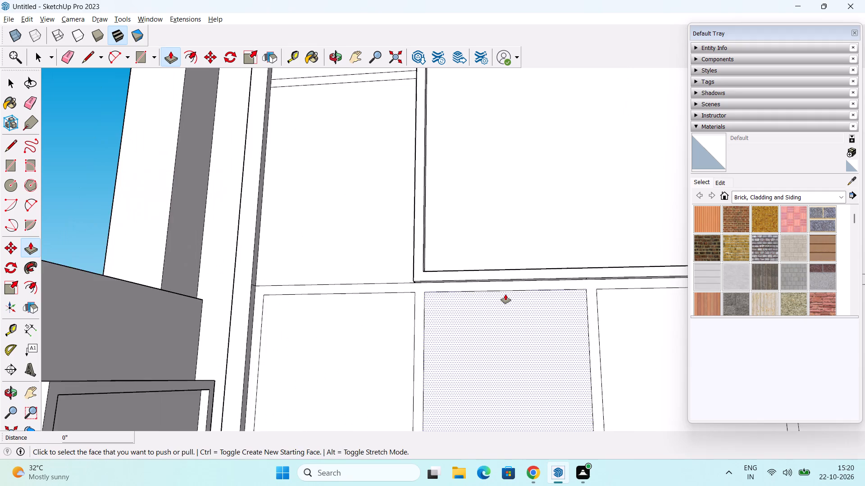
pyautogui.scroll(2, 505, 294)
pyautogui.moveTo(504, 294); pyautogui.dragTo(509, 223, button='middle')
pyautogui.scroll(3, 501, 280)
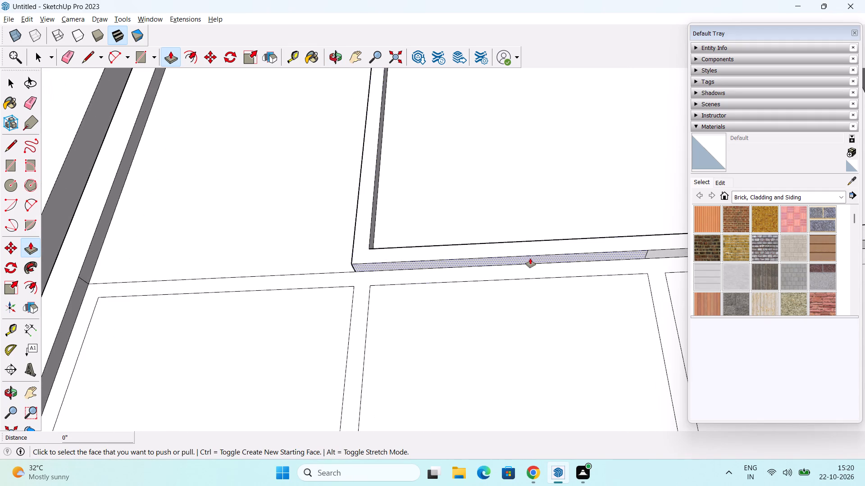
pyautogui.click(525, 258)
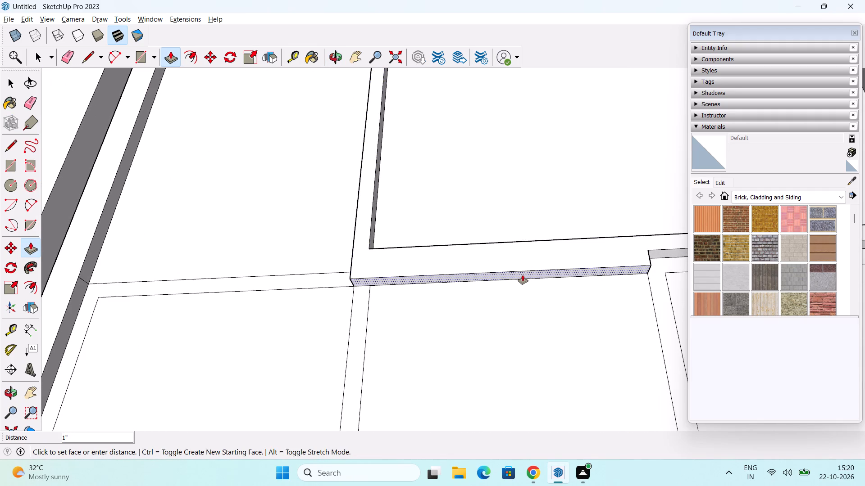
pyautogui.click(523, 275)
# Push/Pull the step face in the central frame's bottom strip 1' 5 1/2" to the frame's far side edge.
pyautogui.moveTo(546, 274); pyautogui.dragTo(461, 323, button='middle')
pyautogui.scroll(-1, 528, 284)
pyautogui.keyDown('shift'); pyautogui.moveTo(522, 275); pyautogui.dragTo(361, 258, button='middle'); pyautogui.keyUp('shift')
pyautogui.moveTo(480, 262); pyautogui.dragTo(483, 303, button='middle')
pyautogui.scroll(2, 512, 251)
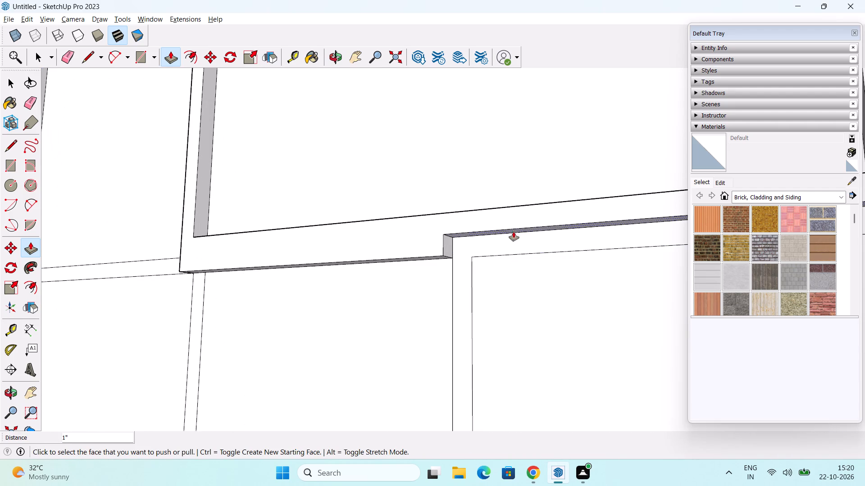
pyautogui.click(451, 247)
pyautogui.scroll(-2, 531, 245)
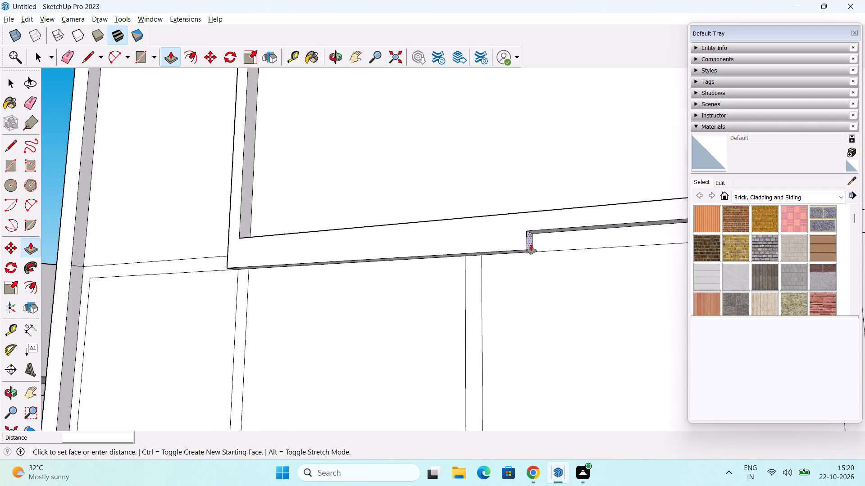
pyautogui.scroll(-4, 531, 245)
pyautogui.keyDown('shift'); pyautogui.moveTo(542, 236); pyautogui.dragTo(405, 241, button='middle'); pyautogui.keyUp('shift')
pyautogui.moveTo(487, 243); pyautogui.dragTo(510, 279, button='middle')
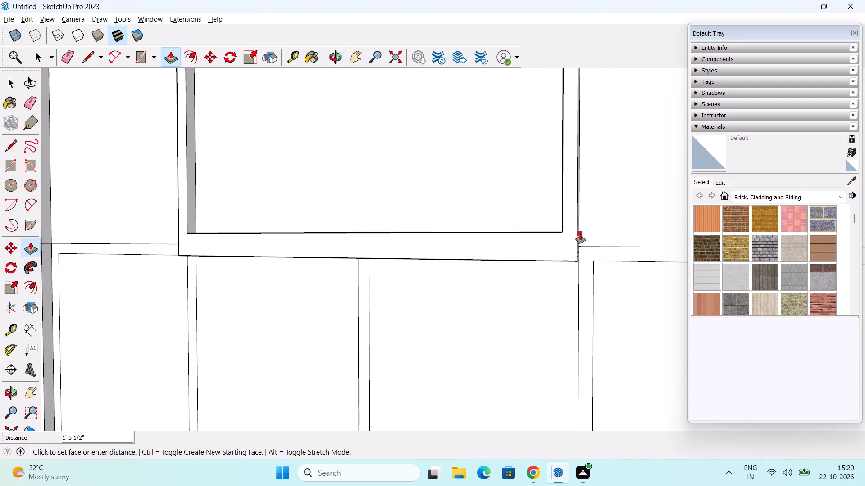
pyautogui.click(579, 234)
# Push both halves of the central frame's inner bottom face down 1", starting with the window-side half.
pyautogui.moveTo(383, 247); pyautogui.dragTo(391, 335, button='middle')
pyautogui.moveTo(228, 260); pyautogui.dragTo(448, 242, button='middle')
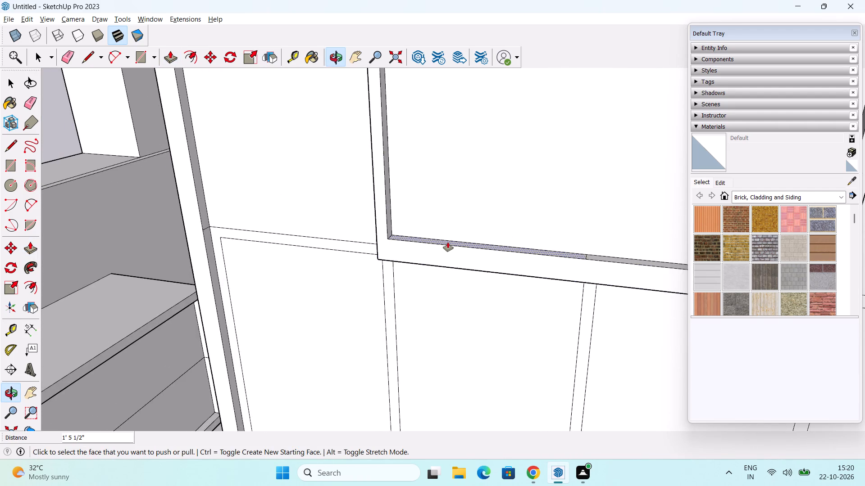
pyautogui.scroll(2, 448, 242)
pyautogui.click(390, 239)
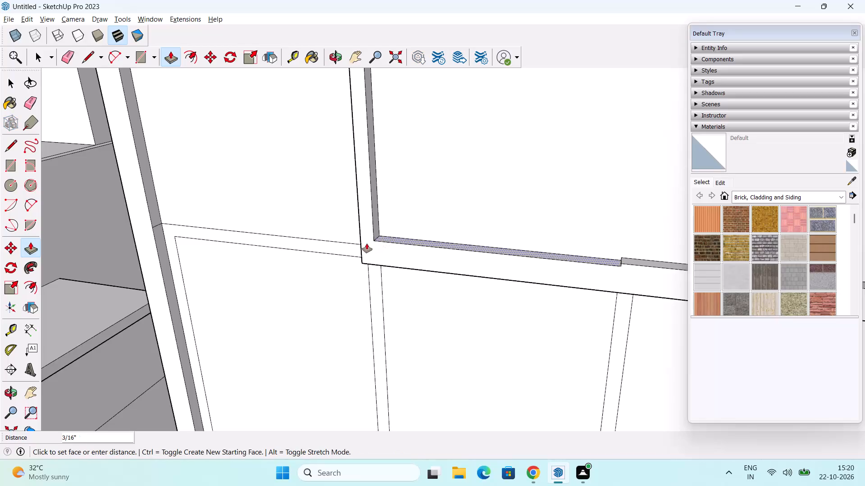
pyautogui.click(319, 240)
pyautogui.scroll(-2, 350, 240)
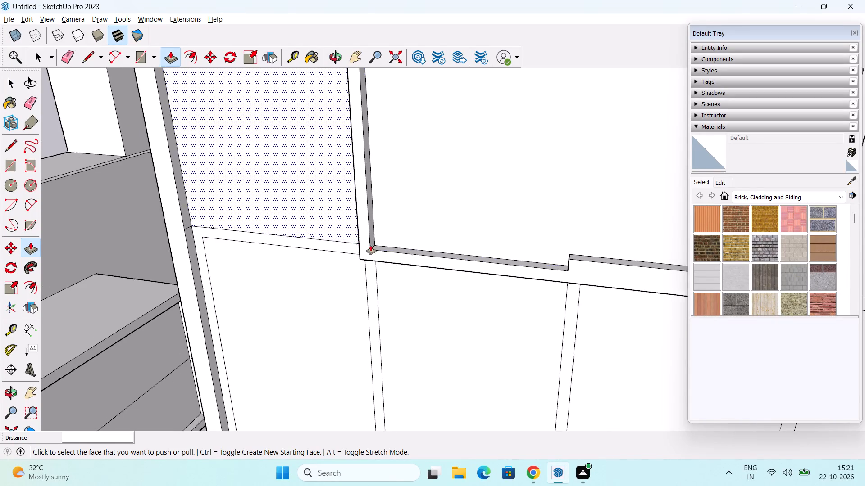
pyautogui.scroll(-2, 371, 245)
pyautogui.keyDown('shift'); pyautogui.moveTo(478, 258); pyautogui.dragTo(262, 256, button='middle'); pyautogui.keyUp('shift')
pyautogui.moveTo(431, 259); pyautogui.dragTo(460, 328, button='middle')
pyautogui.scroll(2, 430, 316)
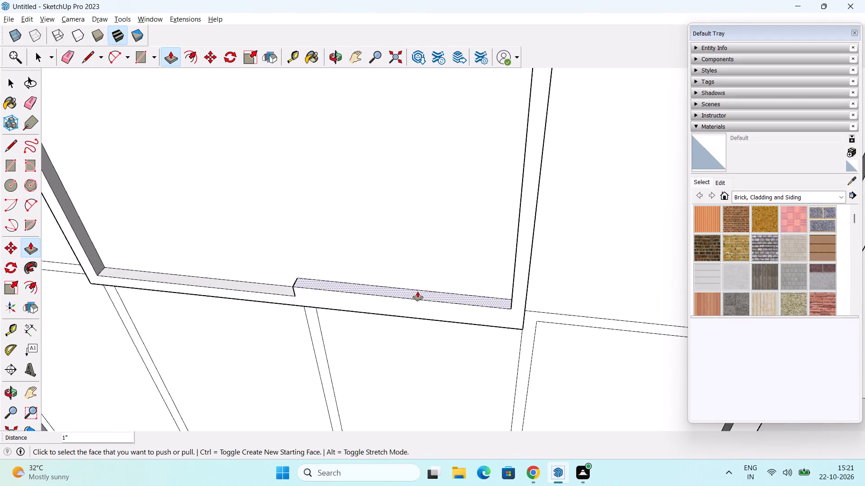
pyautogui.doubleClick(414, 291)
# Push/Pull the window-side half of the central frame's outer top face up 1".
pyautogui.scroll(-6, 416, 291)
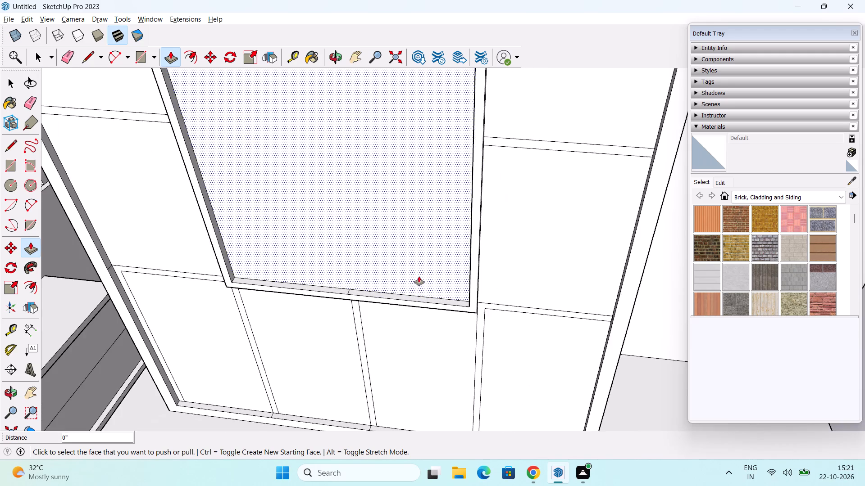
pyautogui.scroll(-3, 419, 276)
pyautogui.keyDown('shift'); pyautogui.moveTo(407, 206); pyautogui.dragTo(406, 328, button='middle'); pyautogui.keyUp('shift')
pyautogui.scroll(-2, 369, 265)
pyautogui.moveTo(342, 251); pyautogui.dragTo(421, 227, button='middle')
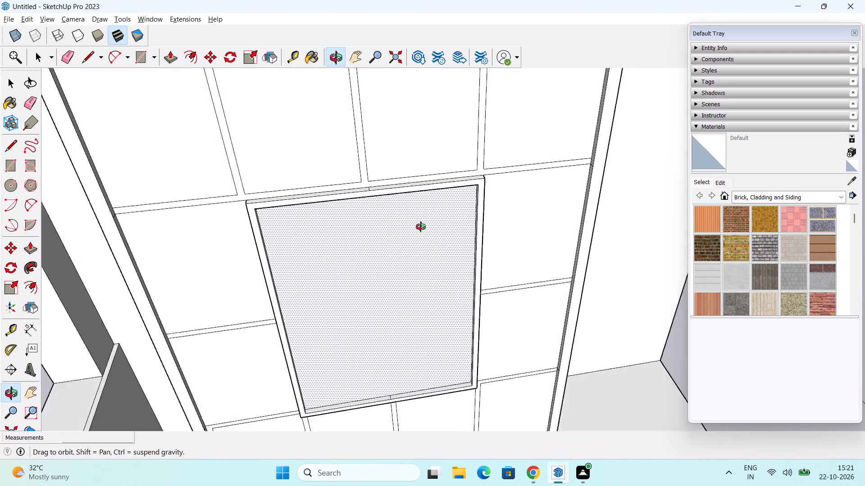
pyautogui.moveTo(421, 227); pyautogui.dragTo(396, 178, button='middle')
pyautogui.keyDown('shift'); pyautogui.moveTo(390, 169); pyautogui.dragTo(423, 295, button='middle'); pyautogui.keyUp('shift')
pyautogui.scroll(5, 387, 261)
pyautogui.moveTo(411, 274); pyautogui.dragTo(392, 345, button='middle')
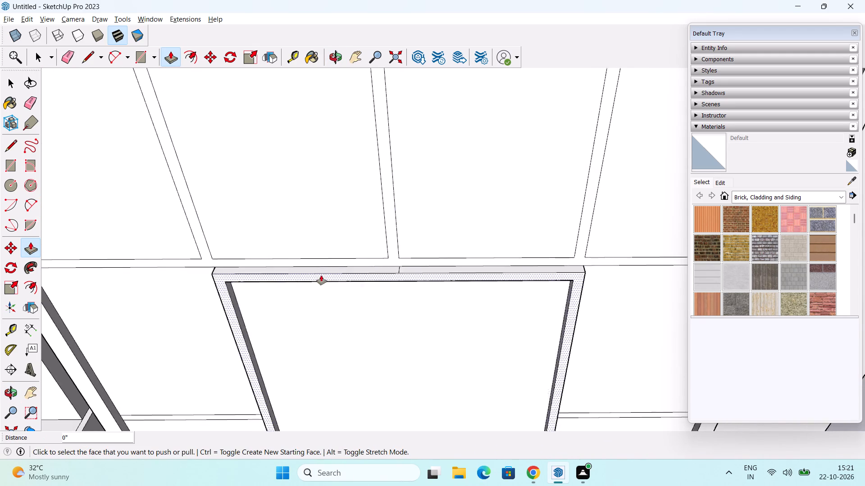
pyautogui.scroll(3, 321, 275)
pyautogui.click(300, 267)
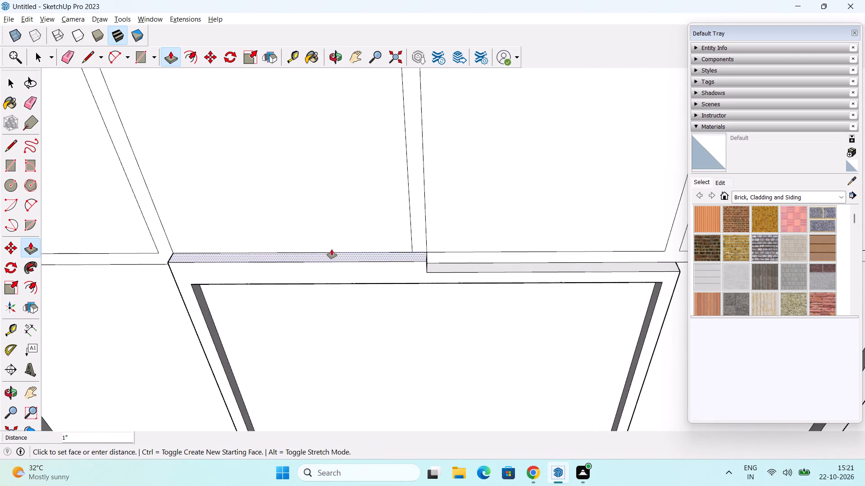
pyautogui.click(401, 250)
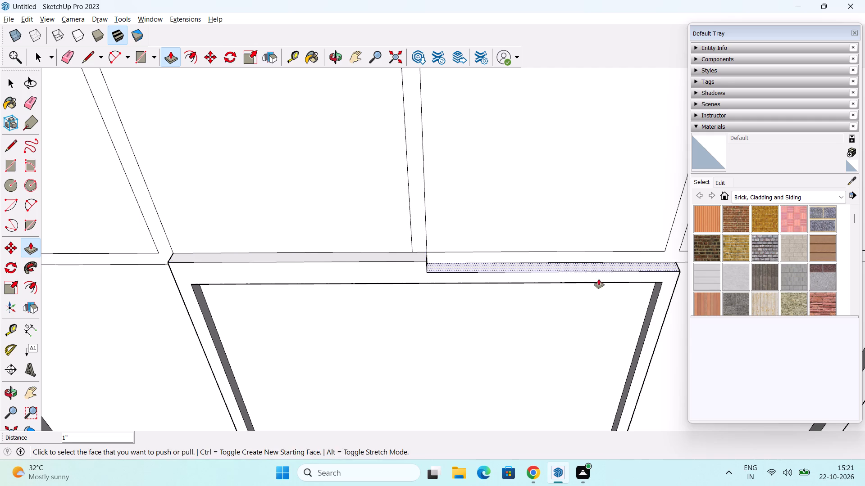
# Push/Pull the remaining half of the central frame's outer top face, away from the window, up 1".
pyautogui.moveTo(583, 275); pyautogui.dragTo(533, 293, button='middle')
pyautogui.scroll(2, 532, 288)
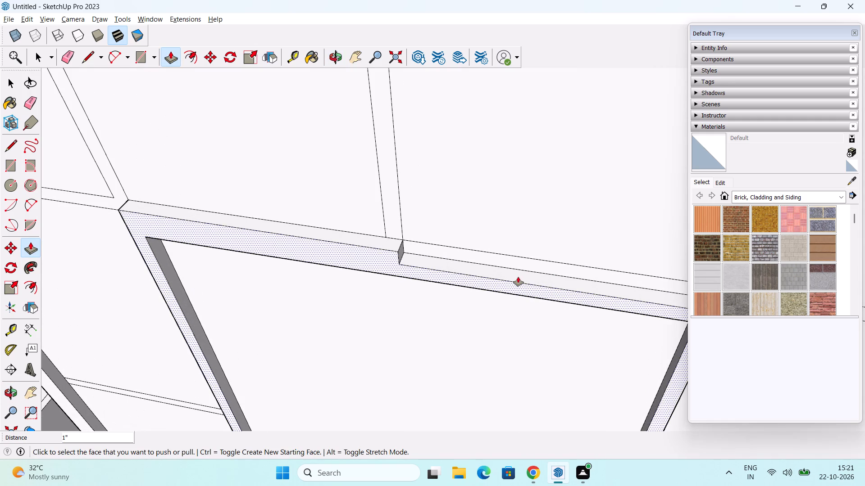
pyautogui.doubleClick(518, 277)
pyautogui.moveTo(503, 286); pyautogui.dragTo(514, 272, button='middle')
pyautogui.scroll(-2, 410, 289)
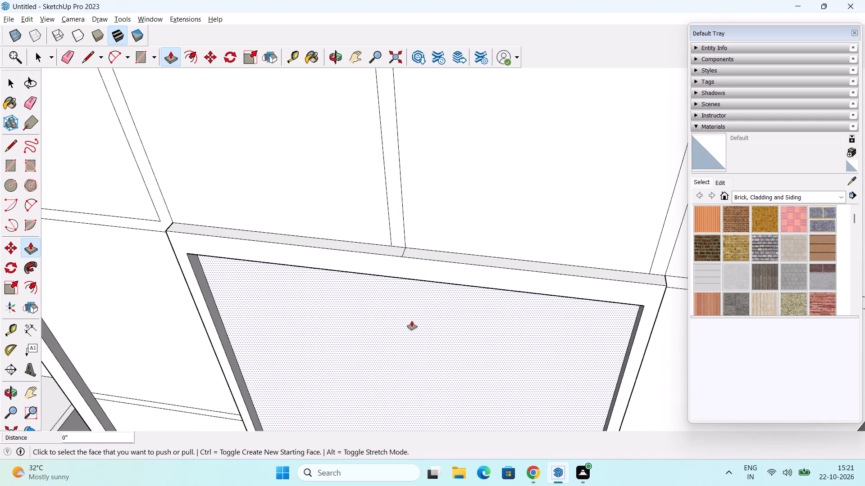
# Push both halves of the central frame's inner top face up 1", starting with the window-side half.
pyautogui.moveTo(411, 320); pyautogui.dragTo(447, 135, button='middle')
pyautogui.moveTo(414, 220); pyautogui.dragTo(414, 292, button='middle')
pyautogui.moveTo(409, 303); pyautogui.dragTo(415, 289, button='middle')
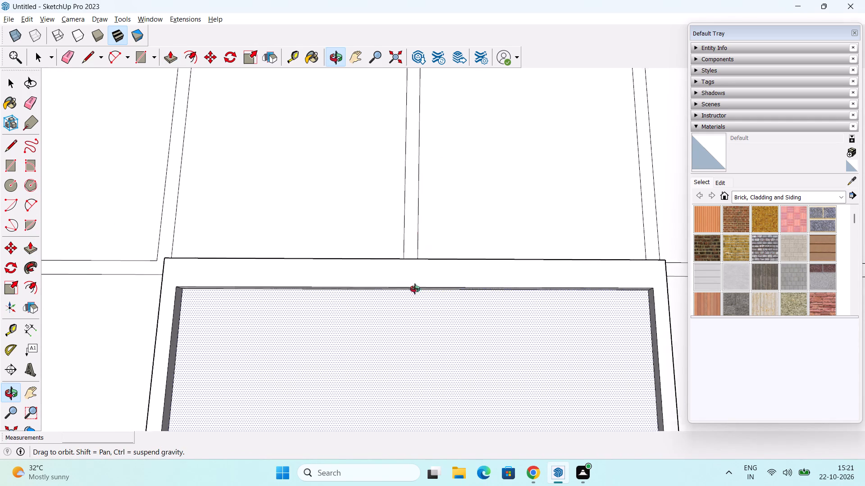
pyautogui.moveTo(415, 289); pyautogui.dragTo(413, 302, button='middle')
pyautogui.scroll(2, 232, 285)
pyautogui.moveTo(230, 307); pyautogui.dragTo(268, 243, button='middle')
pyautogui.moveTo(198, 293); pyautogui.dragTo(293, 326, button='middle')
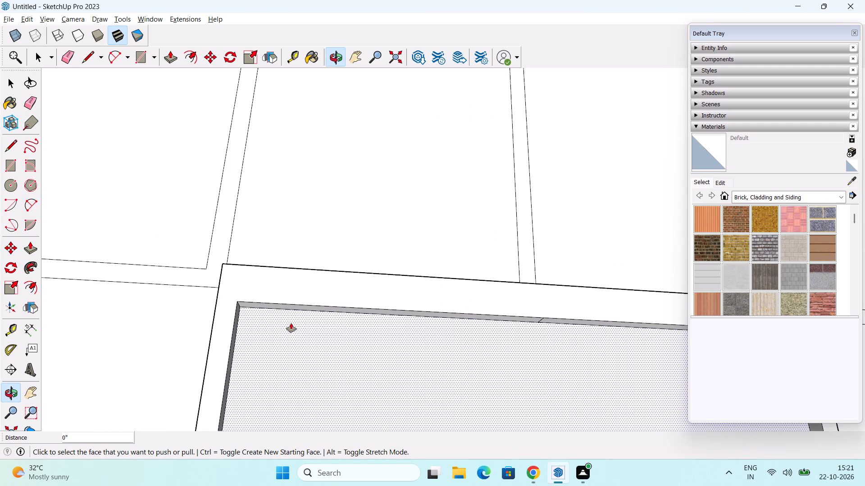
pyautogui.click(274, 307)
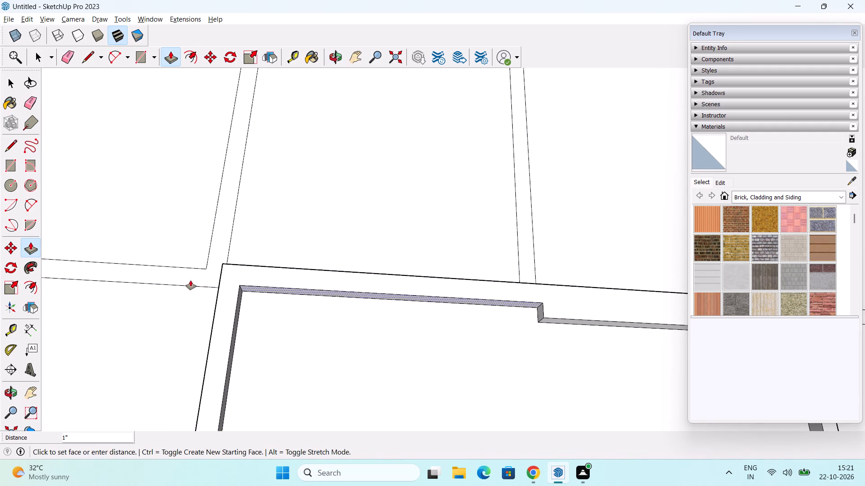
pyautogui.click(175, 287)
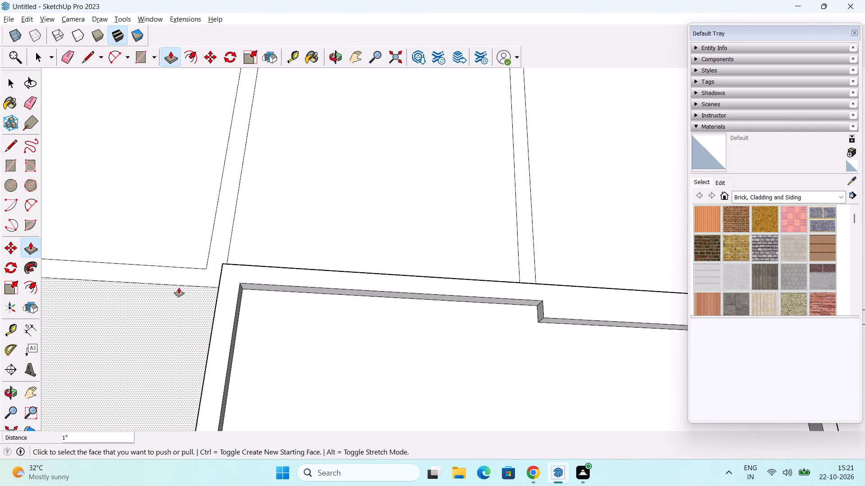
pyautogui.scroll(-1, 278, 298)
pyautogui.keyDown('shift'); pyautogui.moveTo(402, 326); pyautogui.dragTo(297, 328, button='middle'); pyautogui.keyUp('shift')
pyautogui.moveTo(508, 364); pyautogui.dragTo(463, 310, button='middle')
pyautogui.scroll(2, 497, 318)
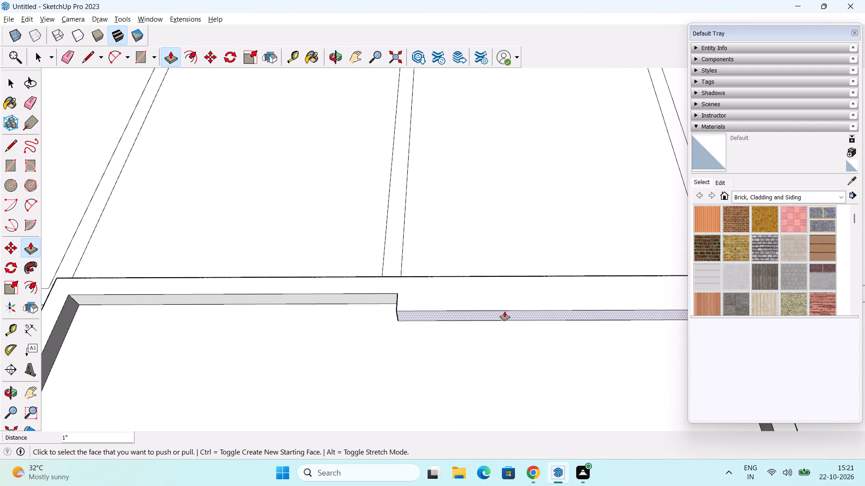
pyautogui.doubleClick(505, 311)
pyautogui.scroll(-9, 504, 311)
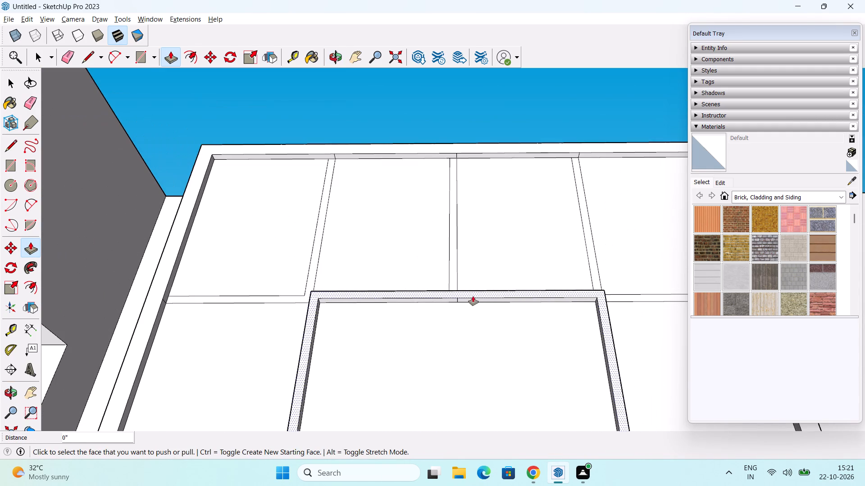
pyautogui.press('space')
# Inspect the reworked central frame and the whole cabinet within the room from several angles.
pyautogui.moveTo(453, 299); pyautogui.dragTo(454, 353, button='middle')
pyautogui.scroll(3, 452, 323)
pyautogui.scroll(-9, 458, 305)
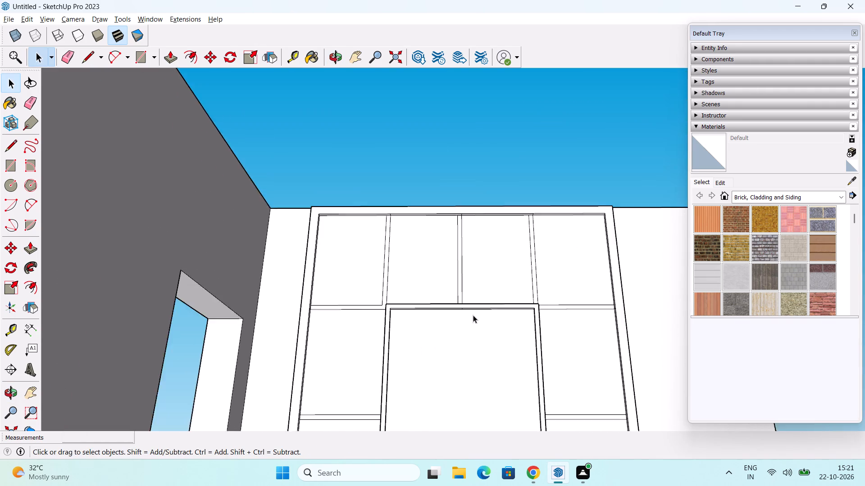
pyautogui.scroll(-4, 473, 315)
pyautogui.moveTo(482, 316); pyautogui.dragTo(465, 356, button='middle')
pyautogui.click(398, 59)
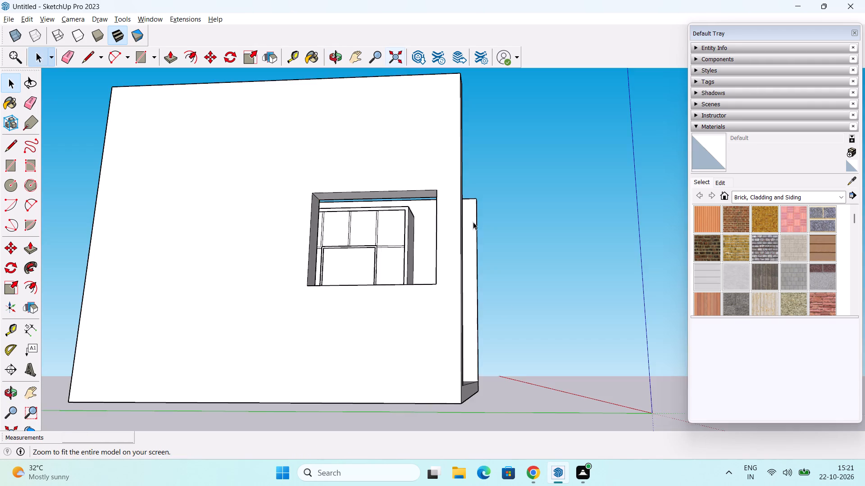
pyautogui.moveTo(539, 372); pyautogui.dragTo(376, 455, button='middle')
pyautogui.scroll(5, 496, 274)
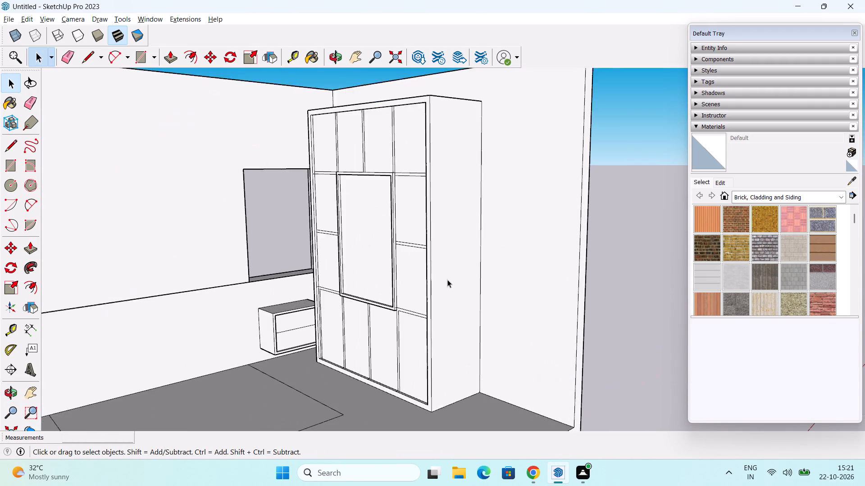
pyautogui.scroll(6, 447, 279)
pyautogui.moveTo(401, 271); pyautogui.dragTo(437, 337, button='middle')
pyautogui.moveTo(441, 238); pyautogui.dragTo(450, 314, button='middle')
pyautogui.scroll(4, 434, 211)
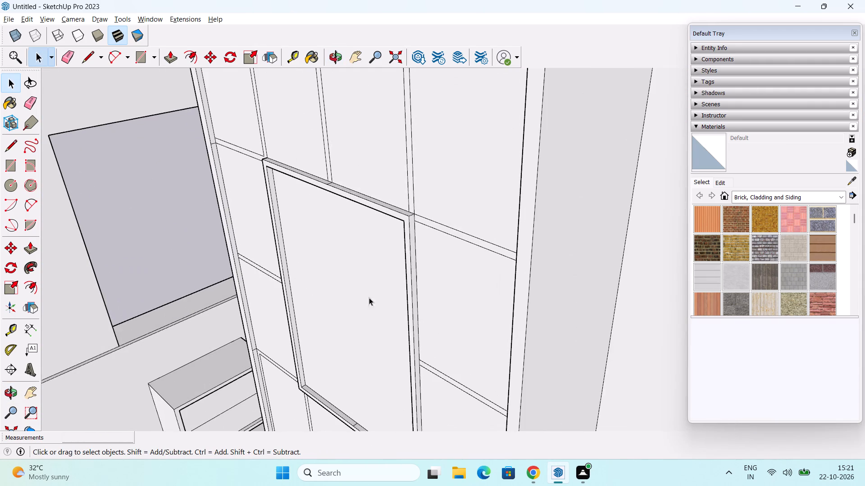
pyautogui.moveTo(396, 307); pyautogui.dragTo(386, 307, button='middle')
# Pull the three dividers above the central frame, with their adjoining horizontal strips, out 1", starting with the one farthest from the window.
pyautogui.press('p')
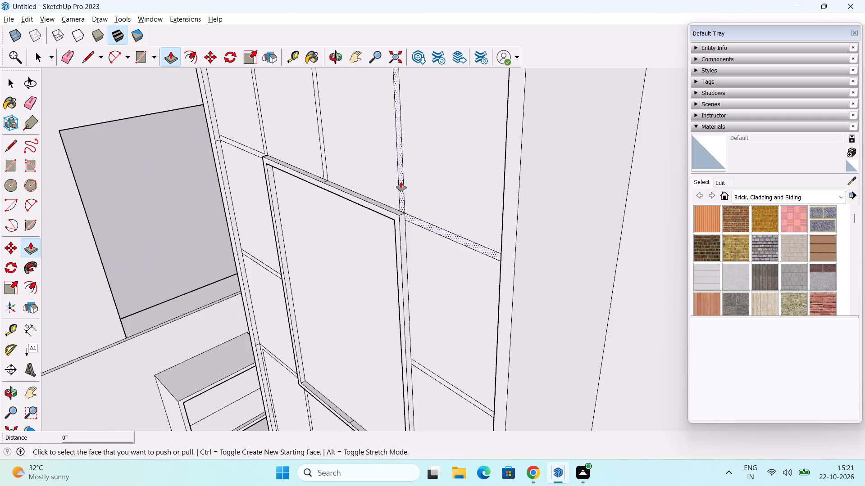
pyautogui.doubleClick(401, 181)
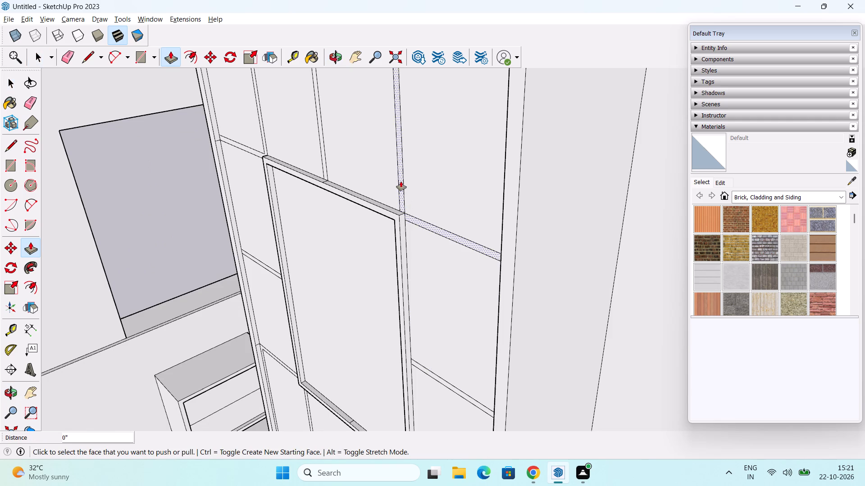
pyautogui.hotkey('ctrl', 'z')
pyautogui.click(401, 181)
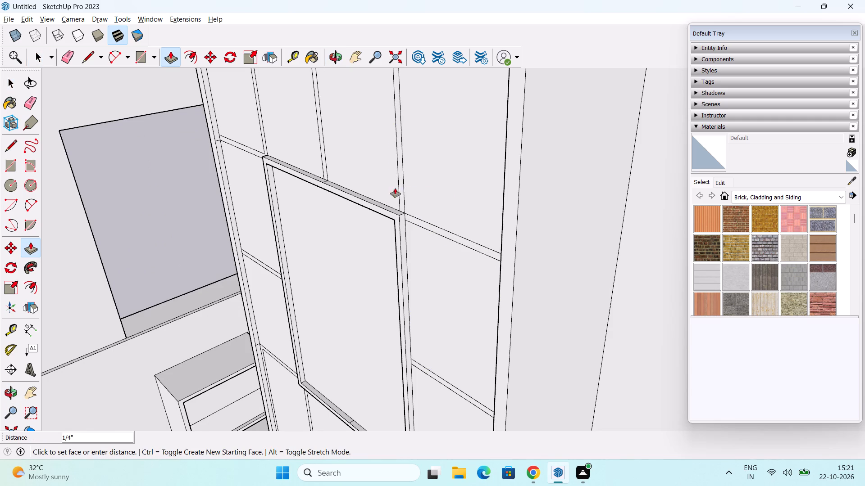
pyautogui.click(385, 214)
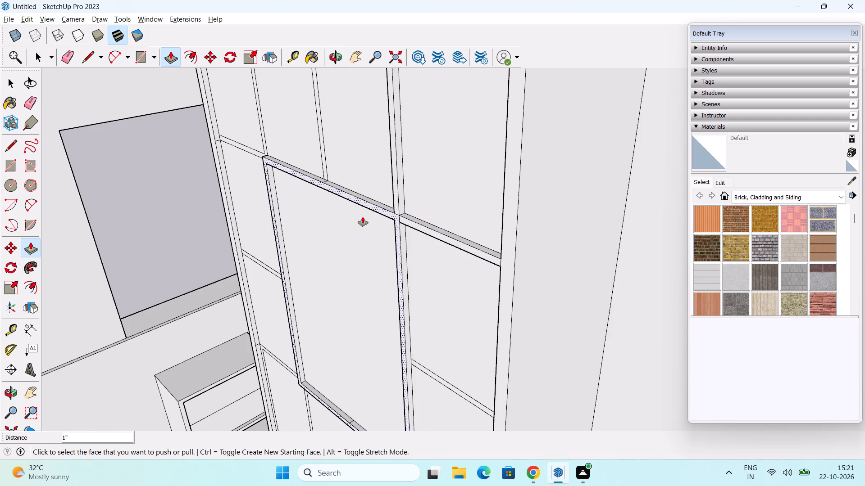
pyautogui.scroll(-5, 363, 217)
pyautogui.moveTo(348, 225); pyautogui.dragTo(497, 274, button='middle')
pyautogui.scroll(5, 489, 230)
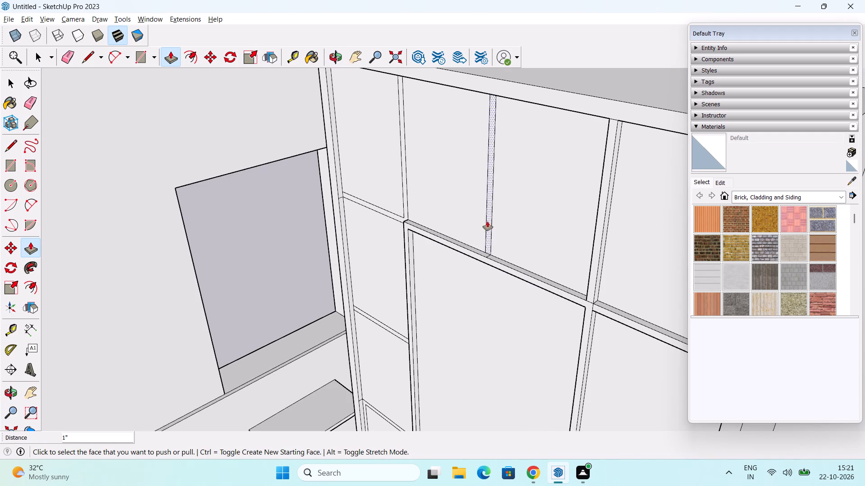
pyautogui.doubleClick(489, 220)
pyautogui.doubleClick(406, 202)
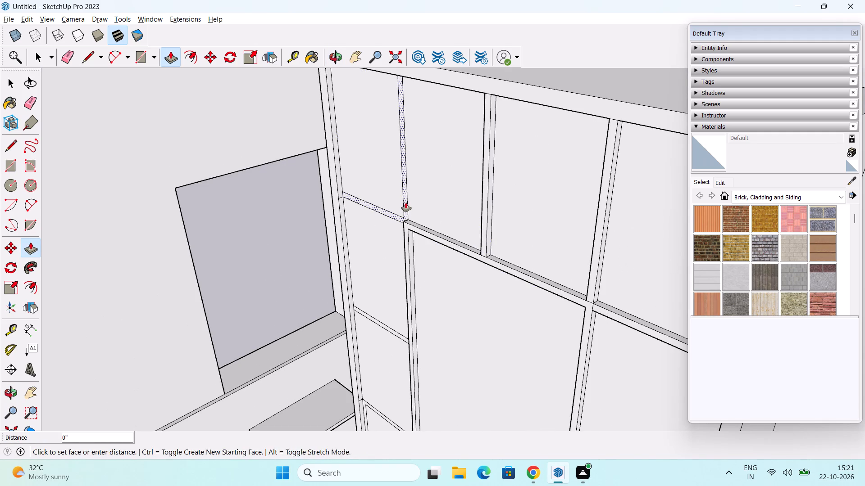
# Pull the middle horizontal divider of the cabinet's window-side column out 1".
pyautogui.moveTo(409, 291); pyautogui.dragTo(447, 231, button='middle')
pyautogui.scroll(2, 425, 277)
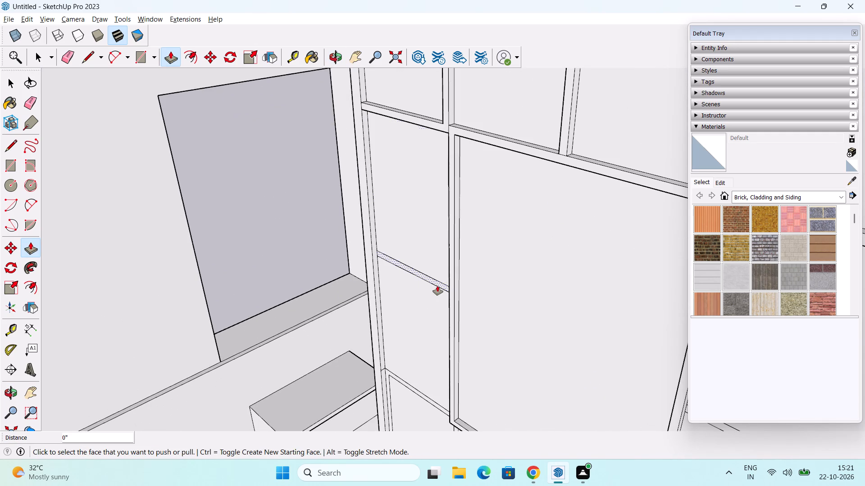
pyautogui.doubleClick(440, 286)
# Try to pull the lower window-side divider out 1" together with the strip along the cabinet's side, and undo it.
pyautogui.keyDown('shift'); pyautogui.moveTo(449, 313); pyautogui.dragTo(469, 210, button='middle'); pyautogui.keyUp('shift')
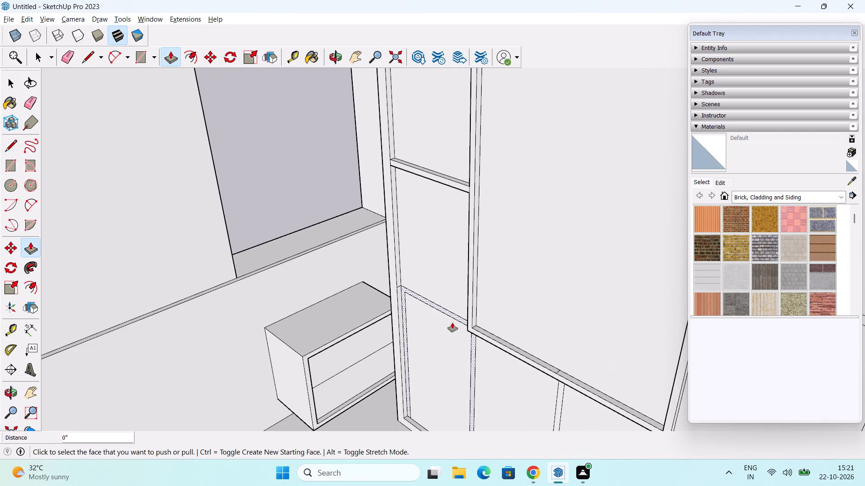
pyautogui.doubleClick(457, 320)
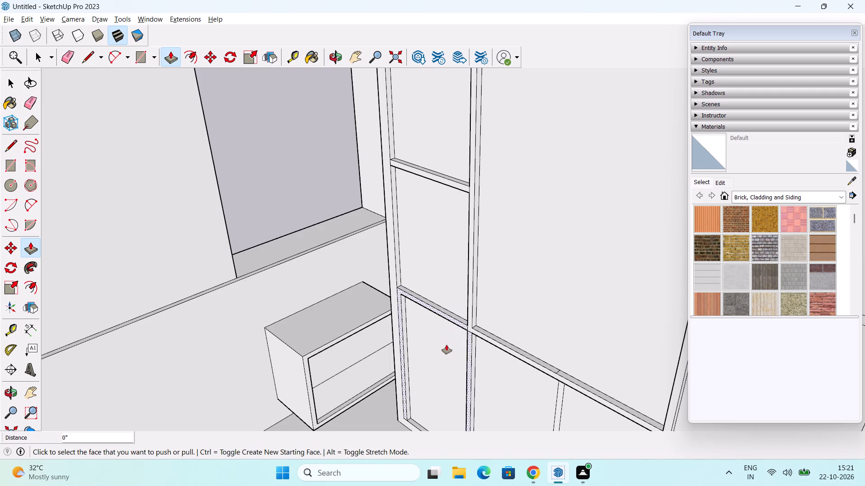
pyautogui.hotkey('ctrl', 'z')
# Pull the lower centre divider and the lower divider farthest from the window, with its horizontal strip, out 1".
pyautogui.scroll(-4, 447, 344)
pyautogui.keyDown('shift'); pyautogui.moveTo(480, 348); pyautogui.dragTo(425, 210, button='middle'); pyautogui.keyUp('shift')
pyautogui.moveTo(478, 295); pyautogui.dragTo(513, 277, button='middle')
pyautogui.scroll(2, 486, 266)
pyautogui.doubleClick(467, 257)
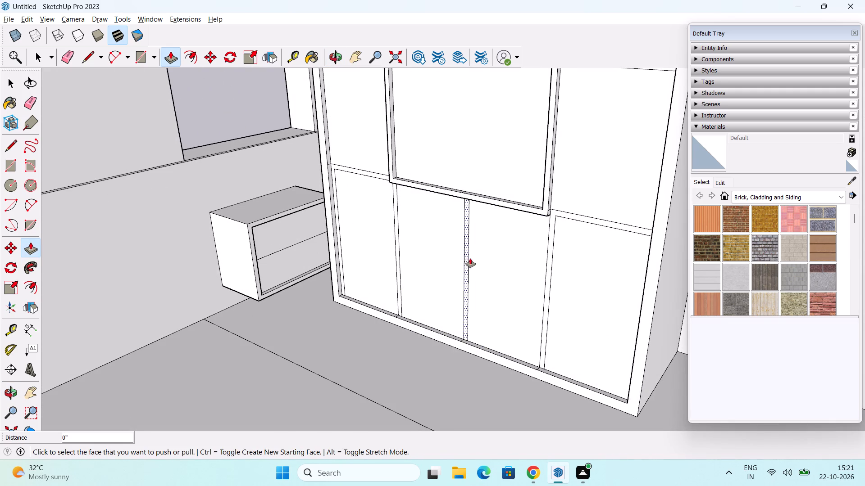
pyautogui.doubleClick(545, 306)
pyautogui.scroll(-1, 564, 312)
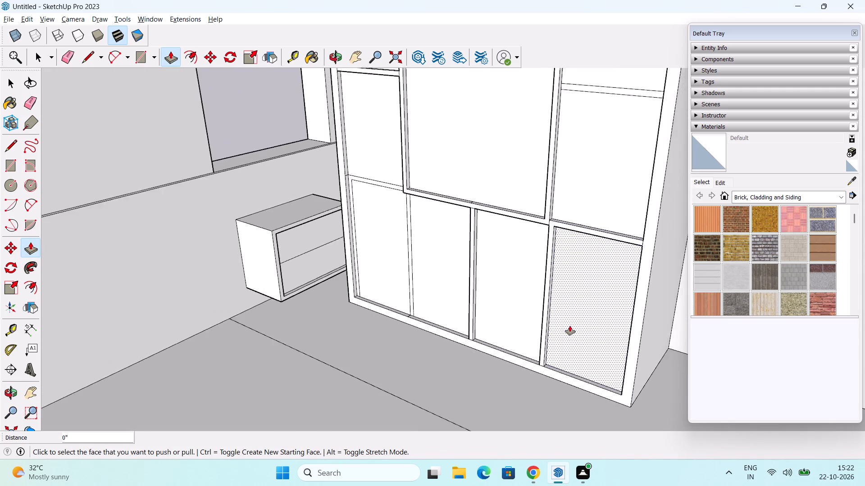
# Move the stray vertical edge in the lower window-side compartment about 9/16" onto the cabinet's inner side edge.
pyautogui.moveTo(590, 314); pyautogui.dragTo(719, 310, button='middle')
pyautogui.scroll(5, 305, 287)
pyautogui.press('space')
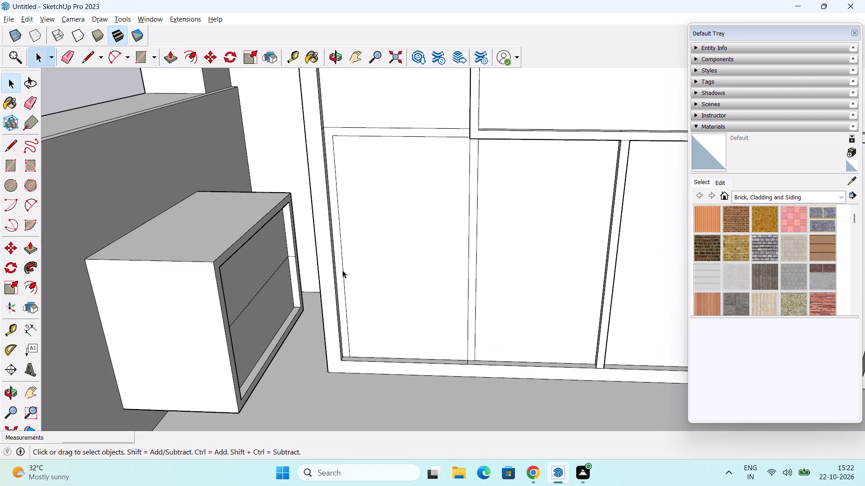
pyautogui.click(344, 271)
pyautogui.scroll(1, 345, 271)
pyautogui.press('m')
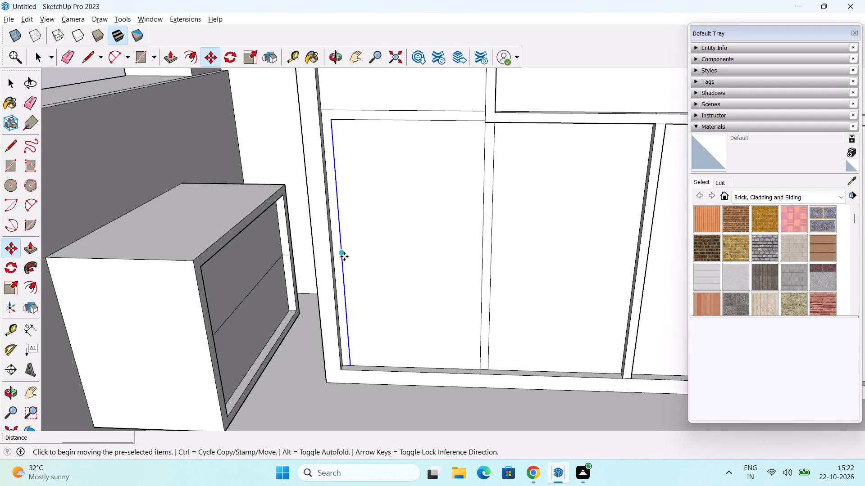
pyautogui.click(343, 255)
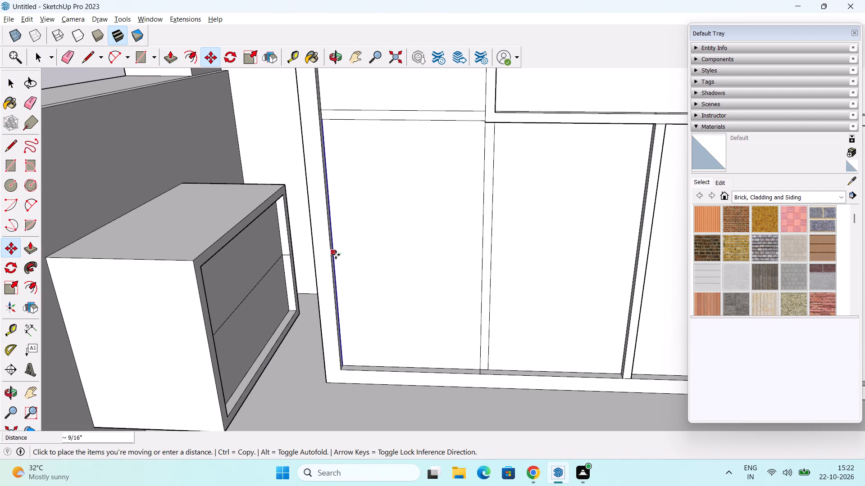
pyautogui.click(336, 255)
pyautogui.press('space')
# Pull the lower window-side divider and its connected horizontal strip out 1".
pyautogui.scroll(-4, 390, 246)
pyautogui.moveTo(444, 254); pyautogui.dragTo(398, 239, button='middle')
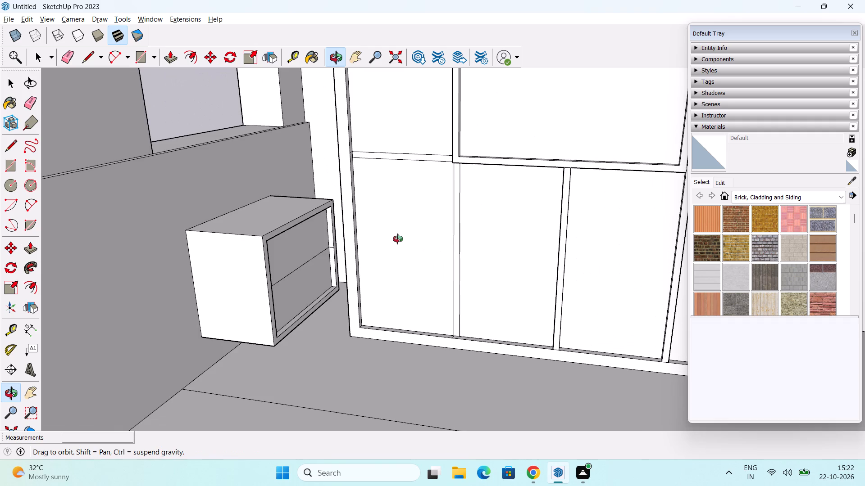
pyautogui.moveTo(398, 239); pyautogui.dragTo(396, 243, button='middle')
pyautogui.press('p')
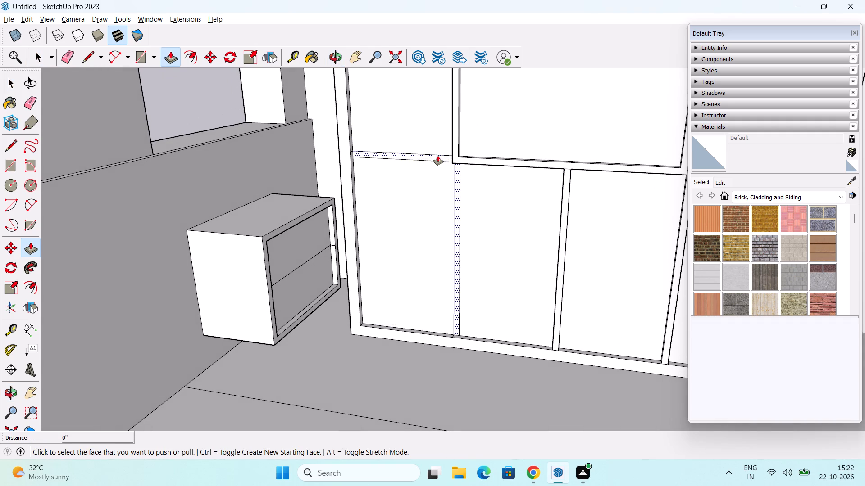
pyautogui.doubleClick(438, 156)
pyautogui.scroll(-3, 451, 178)
pyautogui.press('space')
# Examine the cabinet's dividers and compartments from the whole-room view and up close.
pyautogui.scroll(-2, 457, 184)
pyautogui.moveTo(468, 185); pyautogui.dragTo(304, 191, button='middle')
pyautogui.click(399, 60)
pyautogui.moveTo(552, 193); pyautogui.dragTo(569, 300, button='middle')
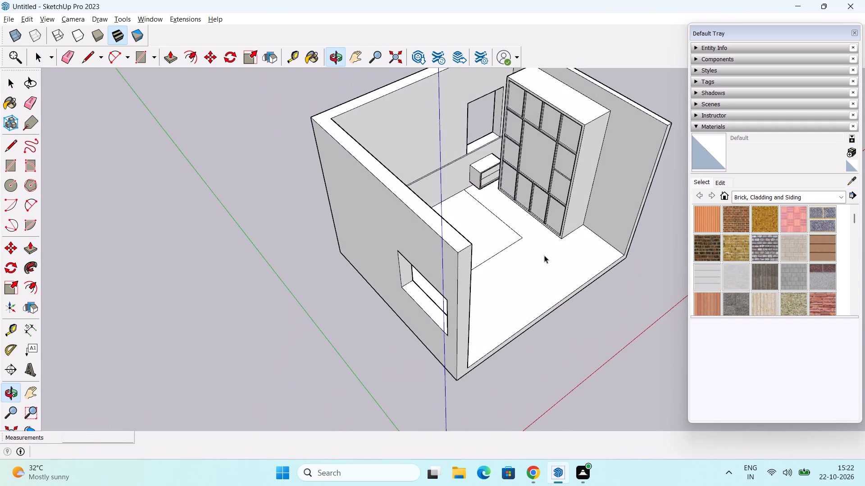
pyautogui.scroll(6, 518, 202)
pyautogui.moveTo(578, 198); pyautogui.dragTo(474, 284, button='middle')
pyautogui.scroll(3, 424, 225)
pyautogui.moveTo(445, 281); pyautogui.dragTo(494, 176, button='middle')
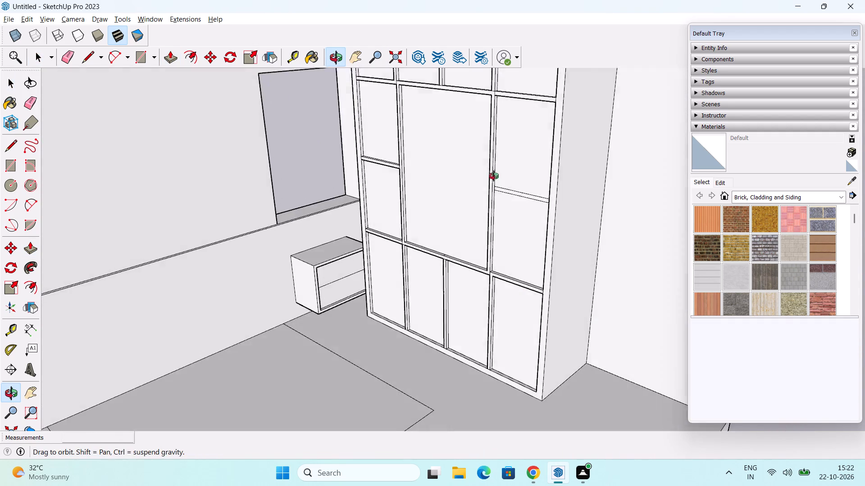
pyautogui.moveTo(494, 176); pyautogui.dragTo(500, 165, button='middle')
pyautogui.scroll(-2, 485, 175)
pyautogui.keyDown('shift'); pyautogui.moveTo(464, 204); pyautogui.dragTo(429, 280, button='middle'); pyautogui.keyUp('shift')
pyautogui.scroll(-2, 428, 278)
# Push the back face inside the cabinet's central frame inward 2' to form a deep open niche.
pyautogui.click(421, 267)
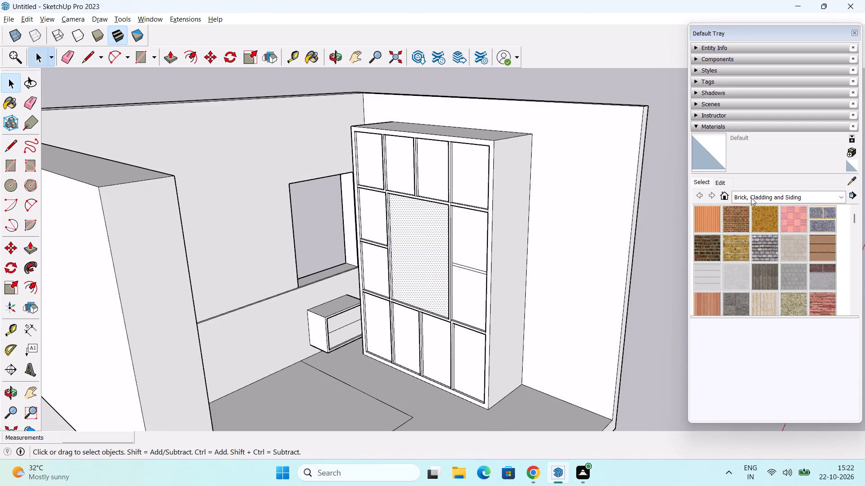
pyautogui.moveTo(584, 291); pyautogui.dragTo(537, 317, button='middle')
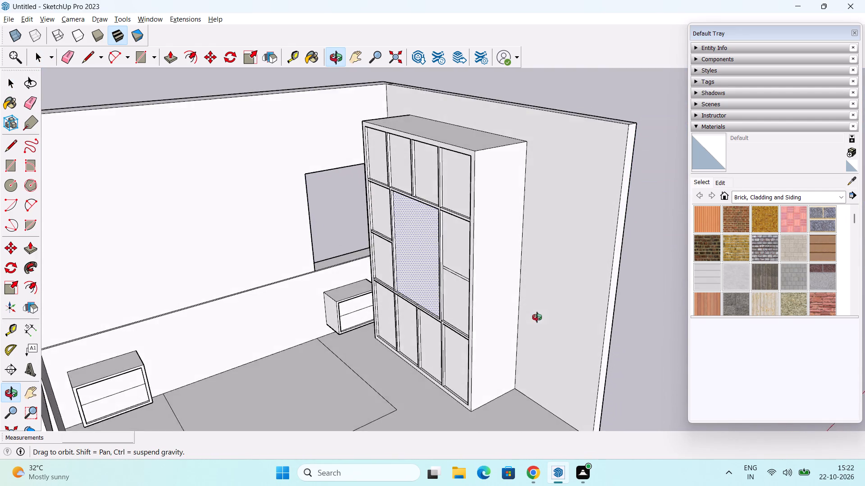
pyautogui.moveTo(537, 317); pyautogui.dragTo(539, 332, button='middle')
pyautogui.press('p')
pyautogui.click(419, 276)
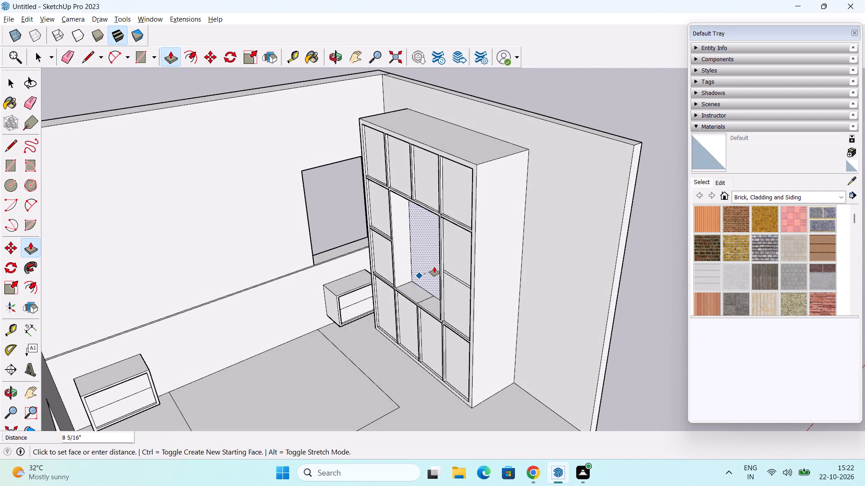
pyautogui.moveTo(436, 266); pyautogui.dragTo(559, 252, button='middle')
pyautogui.moveTo(469, 214); pyautogui.dragTo(443, 225, button='middle')
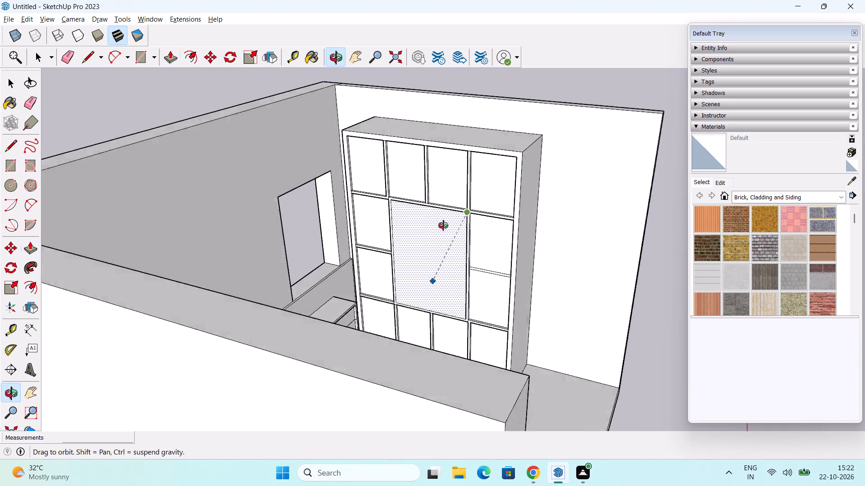
pyautogui.moveTo(443, 225); pyautogui.dragTo(399, 253, button='middle')
pyautogui.write("2'")
pyautogui.press('Return')
pyautogui.scroll(3, 420, 290)
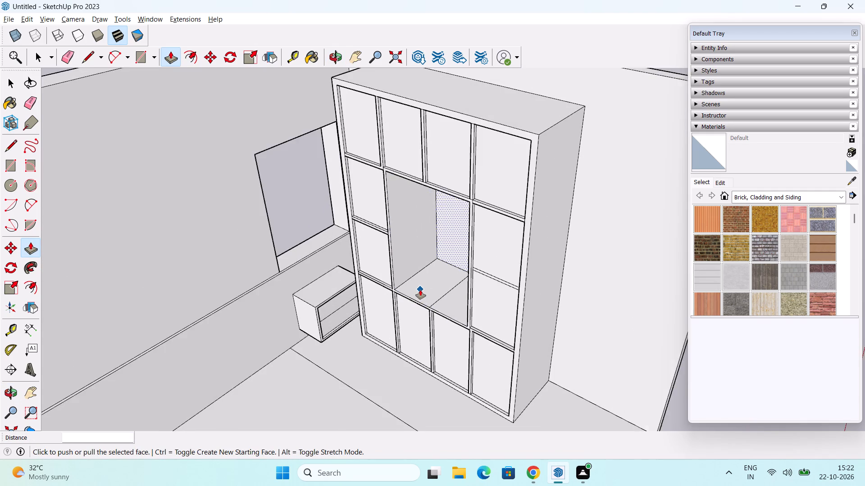
# Copy the niche opening's window-side vertical front edge slightly inward onto the niche's side wall.
pyautogui.scroll(2, 420, 290)
pyautogui.press('space')
pyautogui.scroll(3, 379, 199)
pyautogui.moveTo(393, 222); pyautogui.dragTo(351, 156, button='middle')
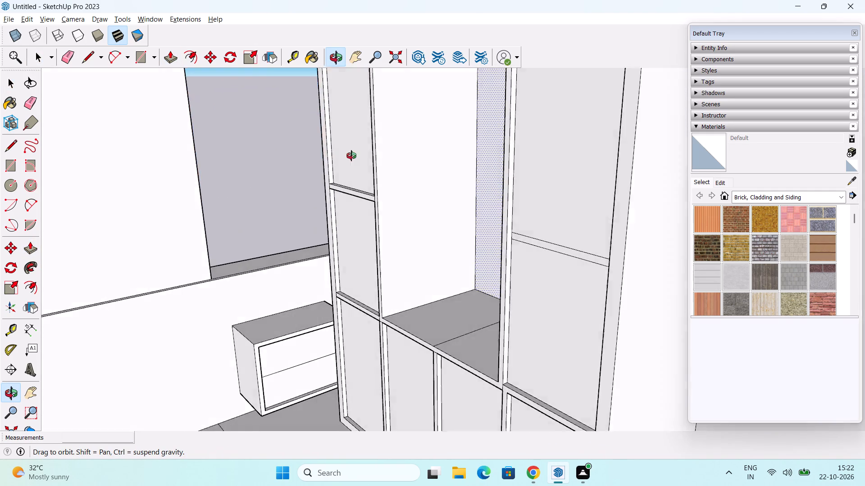
pyautogui.moveTo(351, 156); pyautogui.dragTo(356, 159, button='middle')
pyautogui.scroll(-2, 354, 135)
pyautogui.keyDown('shift'); pyautogui.moveTo(354, 133); pyautogui.dragTo(350, 274, button='middle'); pyautogui.keyUp('shift')
pyautogui.moveTo(360, 273); pyautogui.dragTo(363, 67, button='middle')
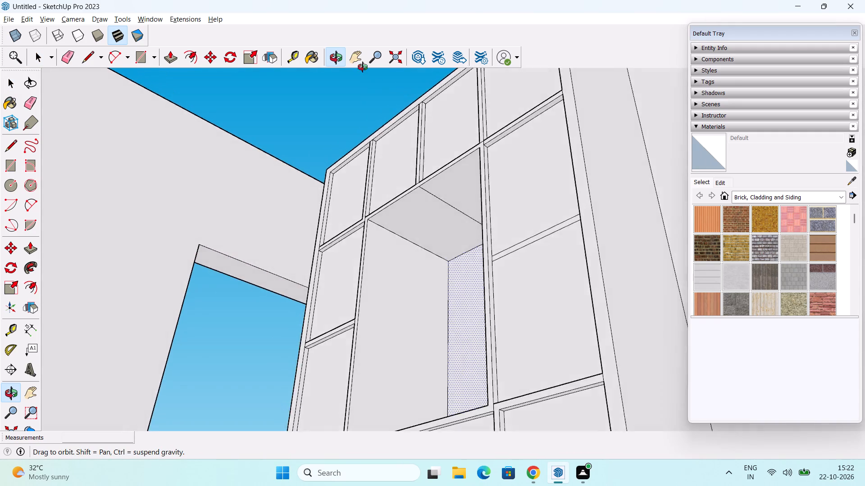
pyautogui.moveTo(363, 67); pyautogui.dragTo(428, 161, button='middle')
pyautogui.scroll(5, 386, 224)
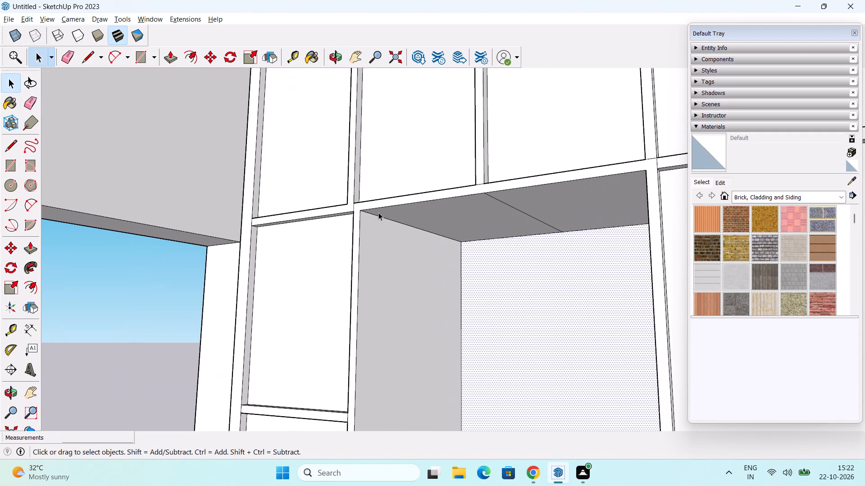
pyautogui.moveTo(383, 238); pyautogui.dragTo(314, 234, button='middle')
pyautogui.click(359, 252)
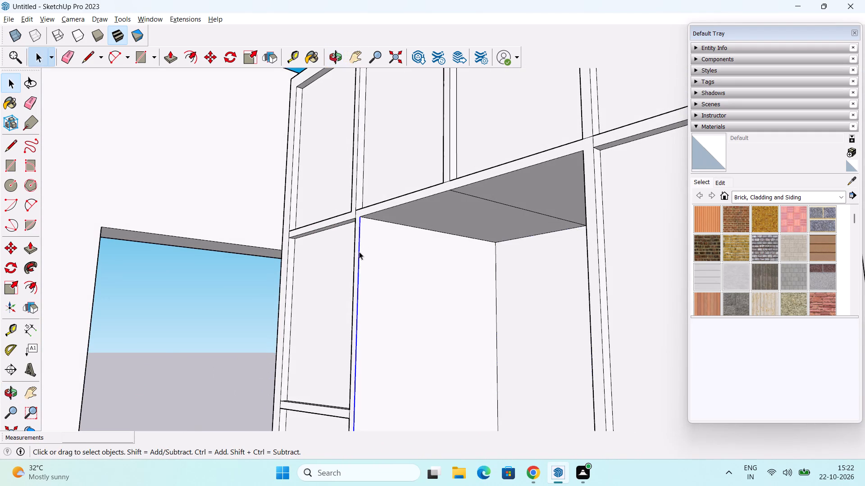
pyautogui.moveTo(370, 260); pyautogui.dragTo(374, 283, button='middle')
pyautogui.press('m')
pyautogui.scroll(3, 362, 224)
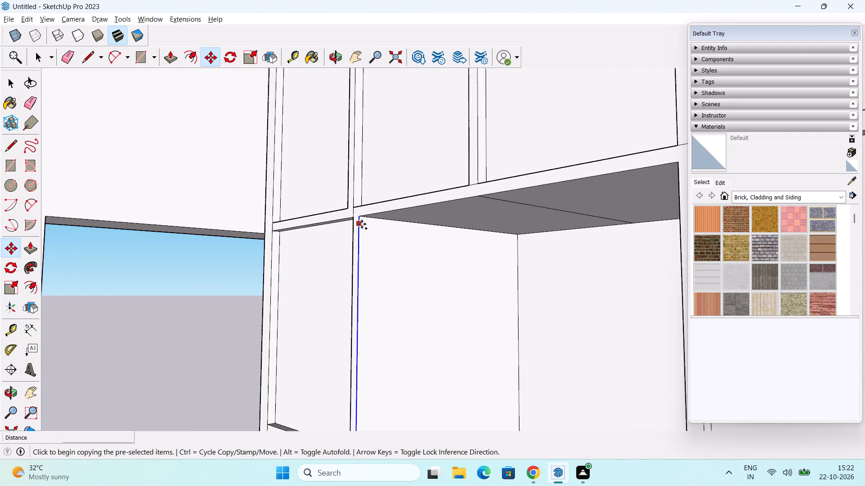
pyautogui.click(360, 217)
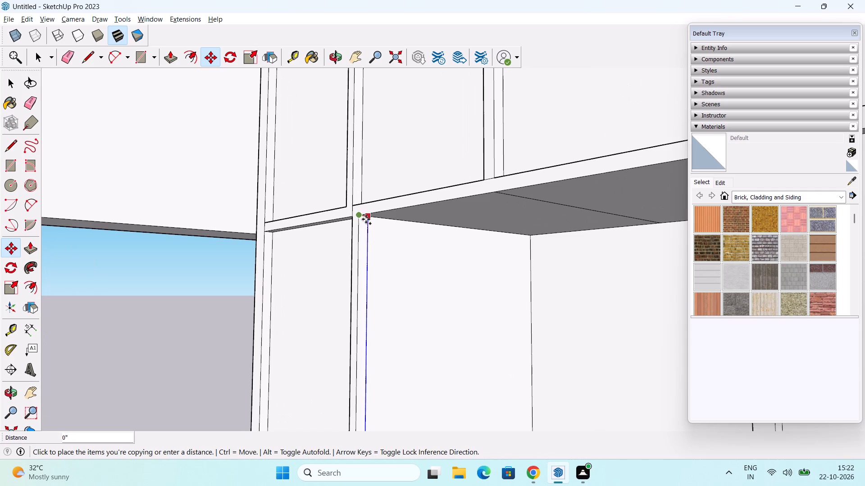
pyautogui.click(371, 222)
pyautogui.scroll(-2, 389, 235)
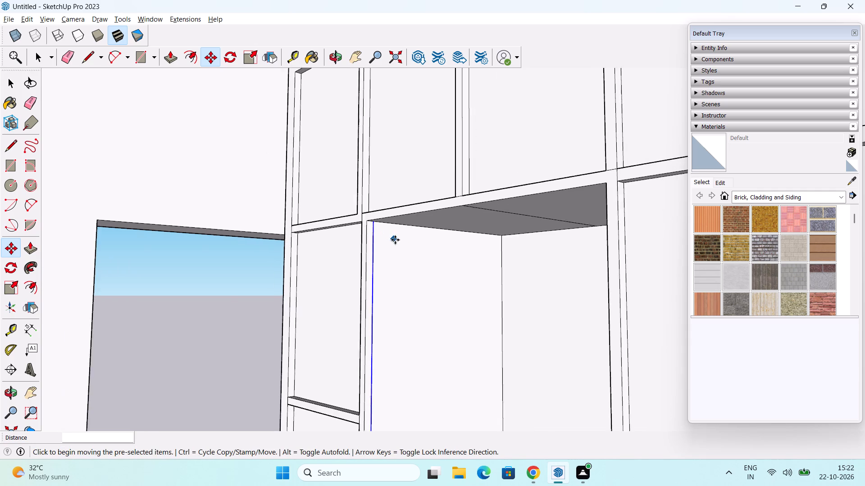
pyautogui.scroll(-6, 395, 240)
pyautogui.moveTo(419, 267); pyautogui.dragTo(522, 339, button='middle')
pyautogui.press('space')
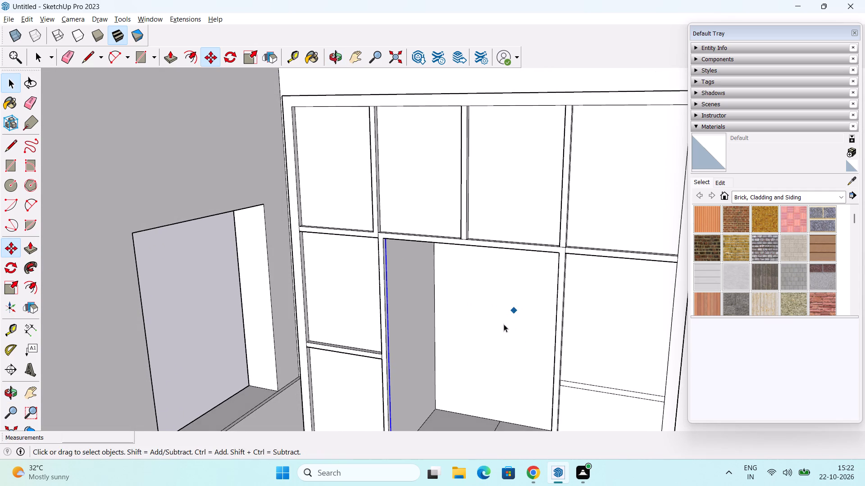
# Copy the vertical front edge on the niche's other side 1" inward along its side wall.
pyautogui.keyDown('shift'); pyautogui.moveTo(504, 324); pyautogui.dragTo(411, 301, button='middle'); pyautogui.keyUp('shift')
pyautogui.moveTo(443, 315); pyautogui.dragTo(621, 344, button='middle')
pyautogui.keyDown('shift'); pyautogui.moveTo(466, 316); pyautogui.dragTo(411, 260, button='middle'); pyautogui.keyUp('shift')
pyautogui.moveTo(432, 275); pyautogui.dragTo(493, 281, button='middle')
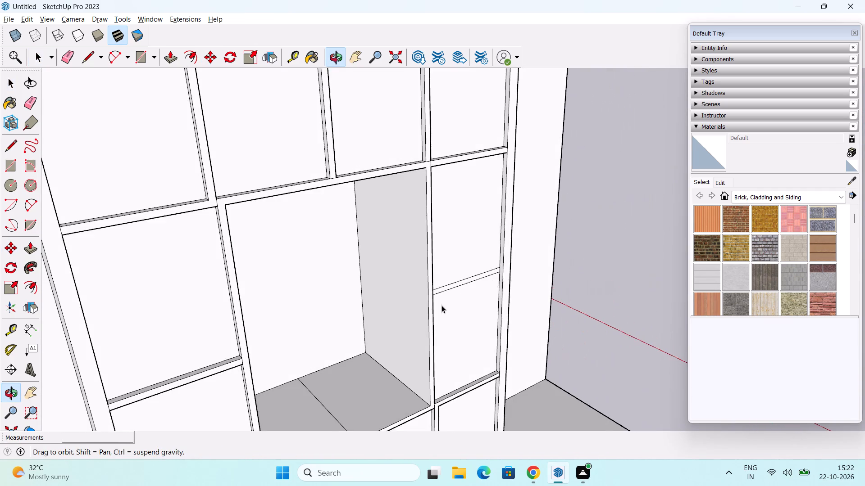
pyautogui.scroll(2, 428, 310)
pyautogui.click(430, 302)
pyautogui.moveTo(429, 294); pyautogui.dragTo(427, 240, button='middle')
pyautogui.scroll(1, 447, 347)
pyautogui.moveTo(447, 346); pyautogui.dragTo(429, 308, button='middle')
pyautogui.press('m')
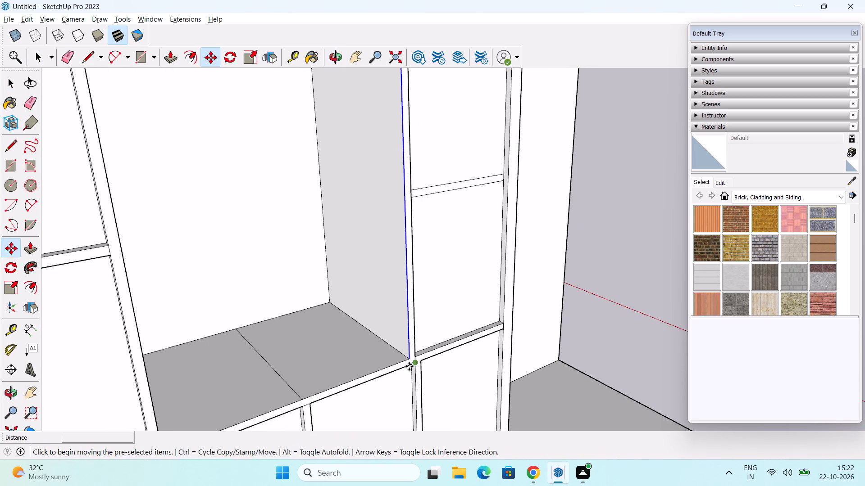
pyautogui.scroll(5, 411, 338)
pyautogui.click(407, 369)
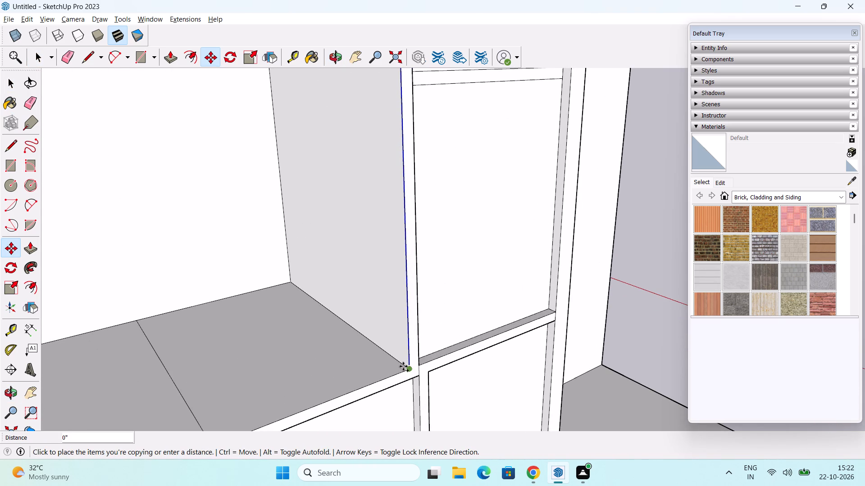
pyautogui.click(400, 364)
pyautogui.press('space')
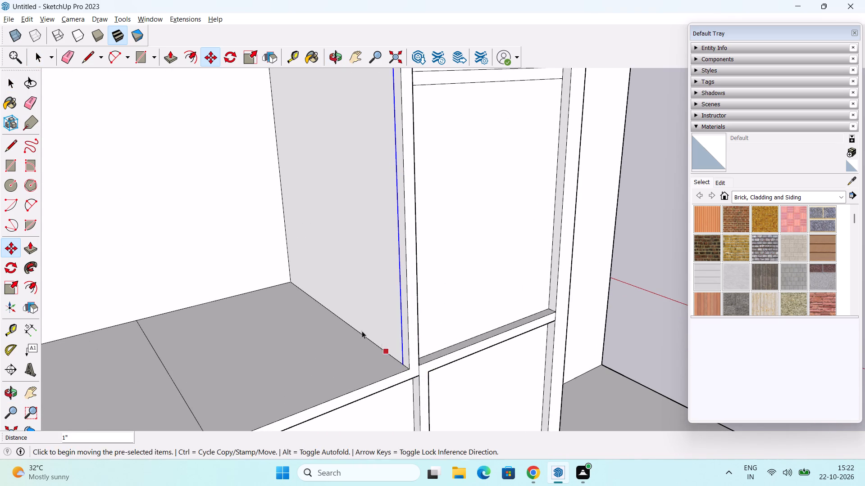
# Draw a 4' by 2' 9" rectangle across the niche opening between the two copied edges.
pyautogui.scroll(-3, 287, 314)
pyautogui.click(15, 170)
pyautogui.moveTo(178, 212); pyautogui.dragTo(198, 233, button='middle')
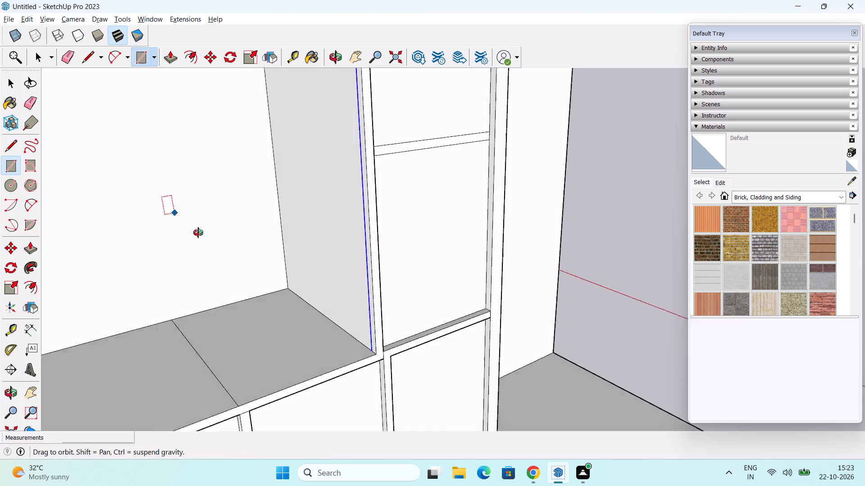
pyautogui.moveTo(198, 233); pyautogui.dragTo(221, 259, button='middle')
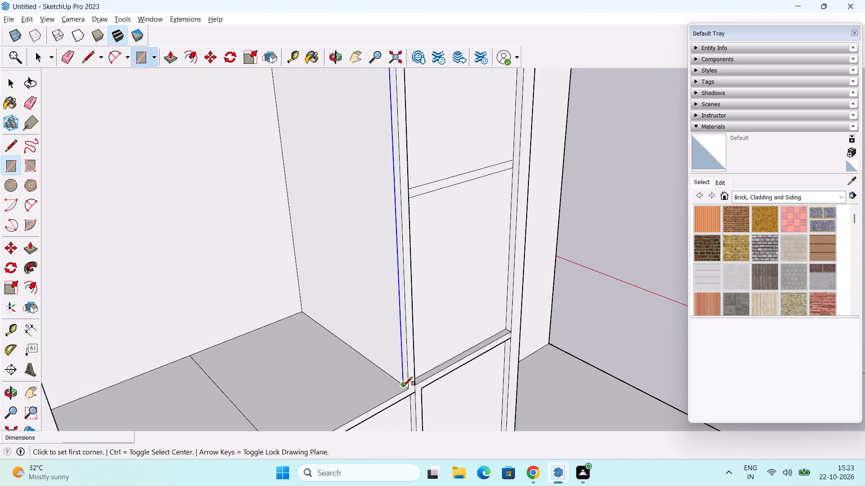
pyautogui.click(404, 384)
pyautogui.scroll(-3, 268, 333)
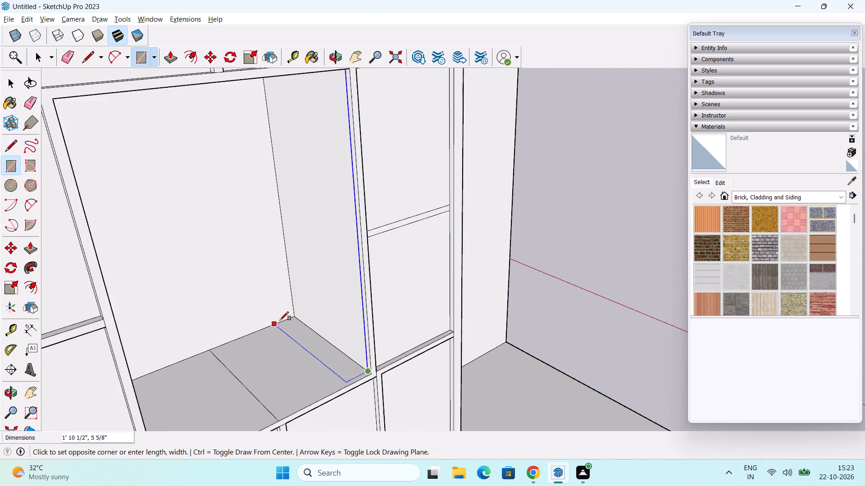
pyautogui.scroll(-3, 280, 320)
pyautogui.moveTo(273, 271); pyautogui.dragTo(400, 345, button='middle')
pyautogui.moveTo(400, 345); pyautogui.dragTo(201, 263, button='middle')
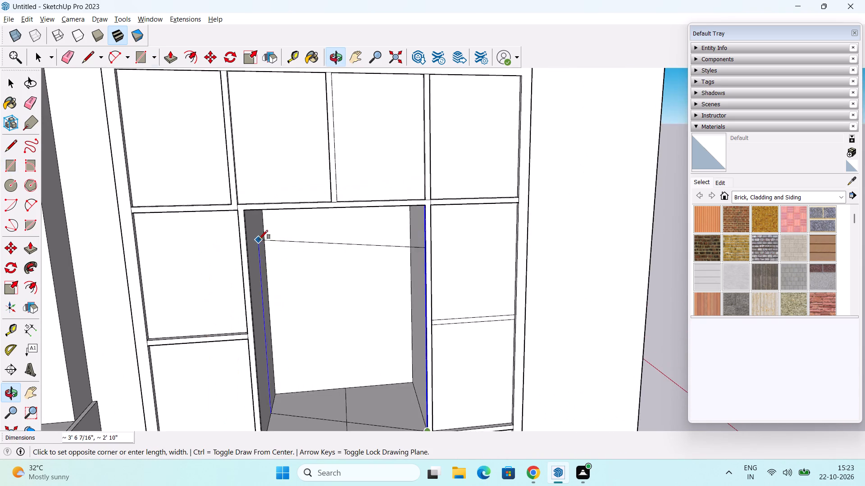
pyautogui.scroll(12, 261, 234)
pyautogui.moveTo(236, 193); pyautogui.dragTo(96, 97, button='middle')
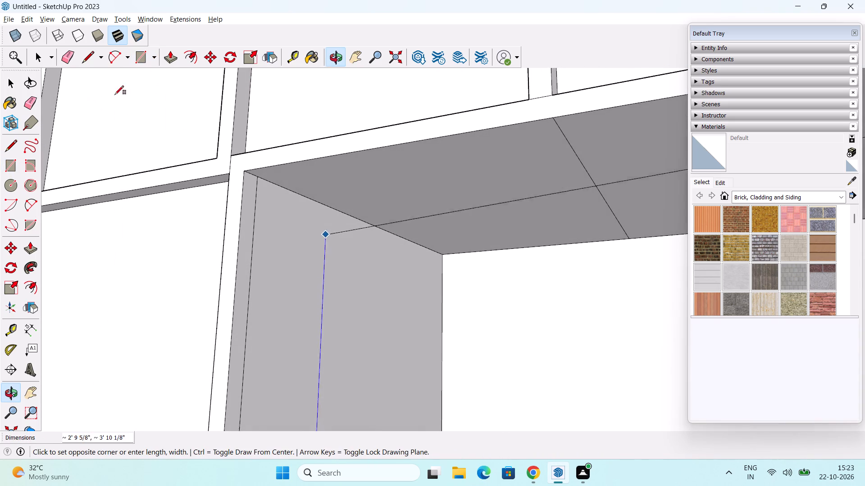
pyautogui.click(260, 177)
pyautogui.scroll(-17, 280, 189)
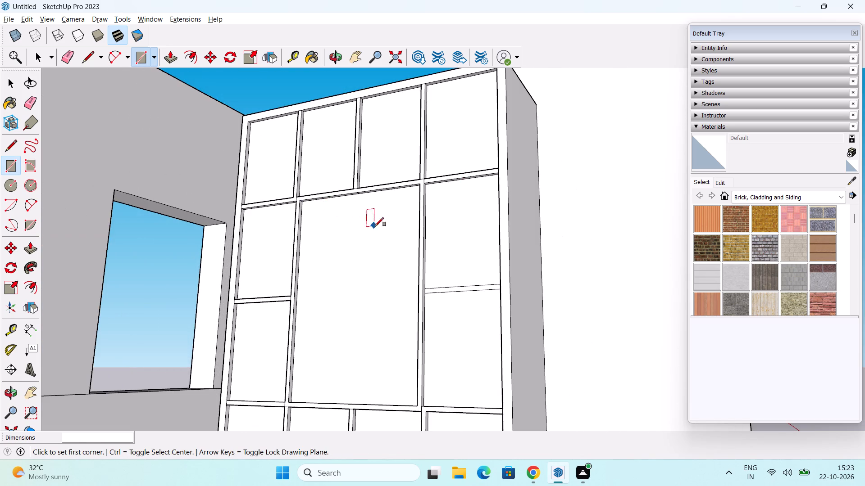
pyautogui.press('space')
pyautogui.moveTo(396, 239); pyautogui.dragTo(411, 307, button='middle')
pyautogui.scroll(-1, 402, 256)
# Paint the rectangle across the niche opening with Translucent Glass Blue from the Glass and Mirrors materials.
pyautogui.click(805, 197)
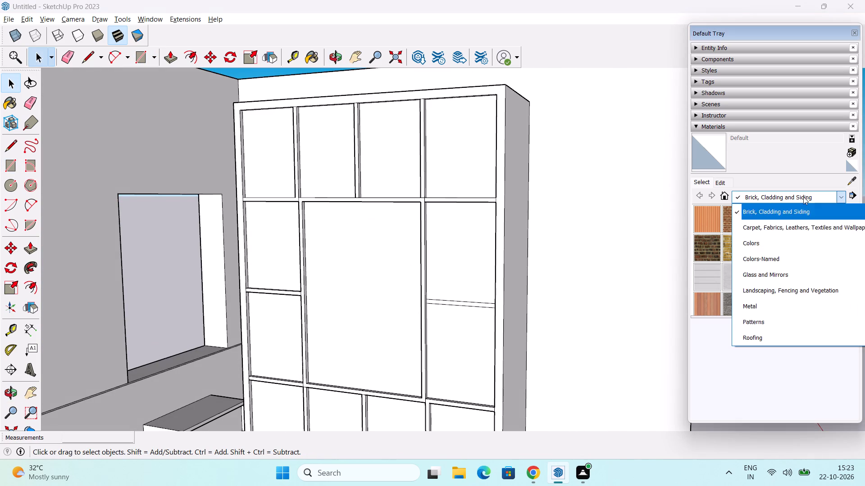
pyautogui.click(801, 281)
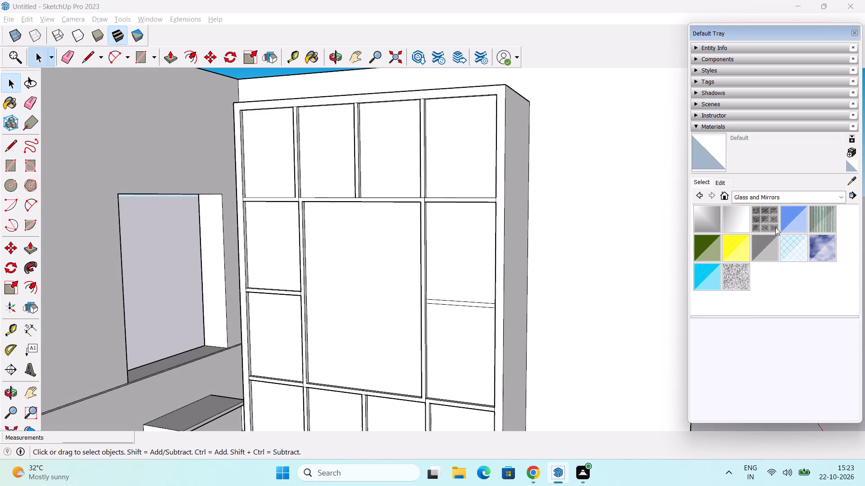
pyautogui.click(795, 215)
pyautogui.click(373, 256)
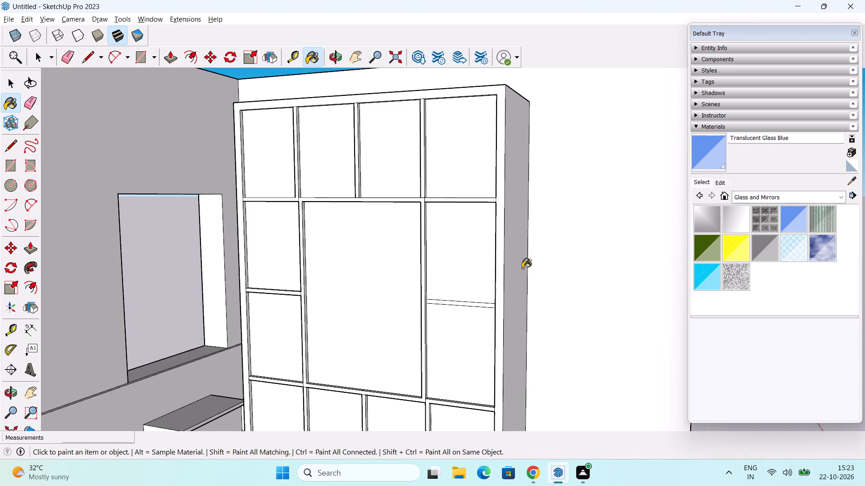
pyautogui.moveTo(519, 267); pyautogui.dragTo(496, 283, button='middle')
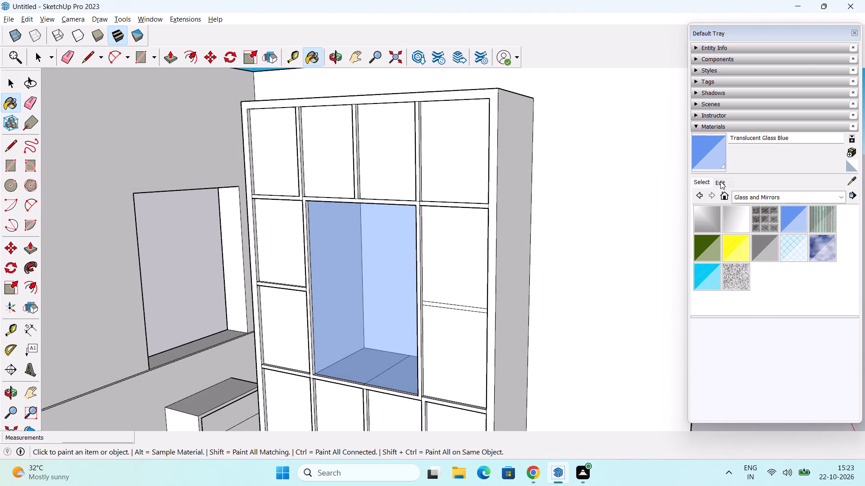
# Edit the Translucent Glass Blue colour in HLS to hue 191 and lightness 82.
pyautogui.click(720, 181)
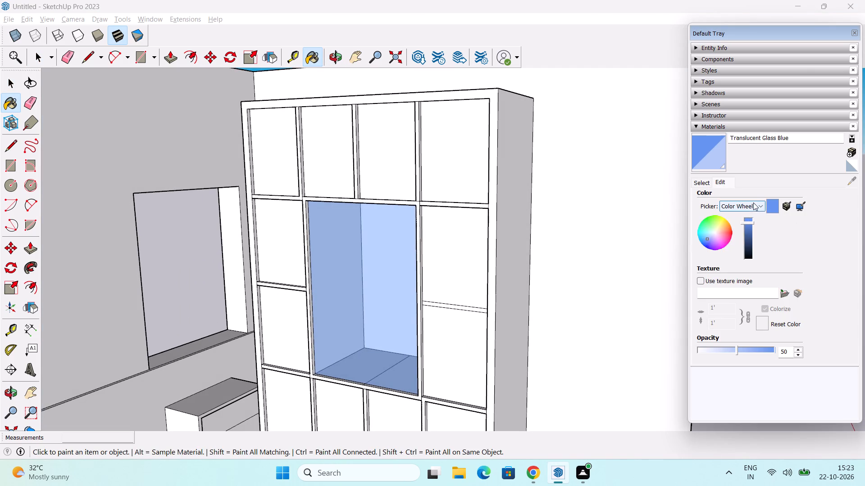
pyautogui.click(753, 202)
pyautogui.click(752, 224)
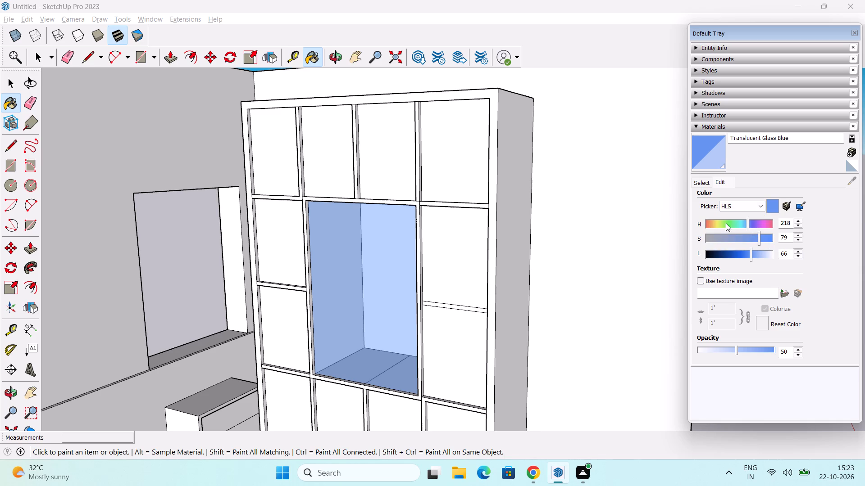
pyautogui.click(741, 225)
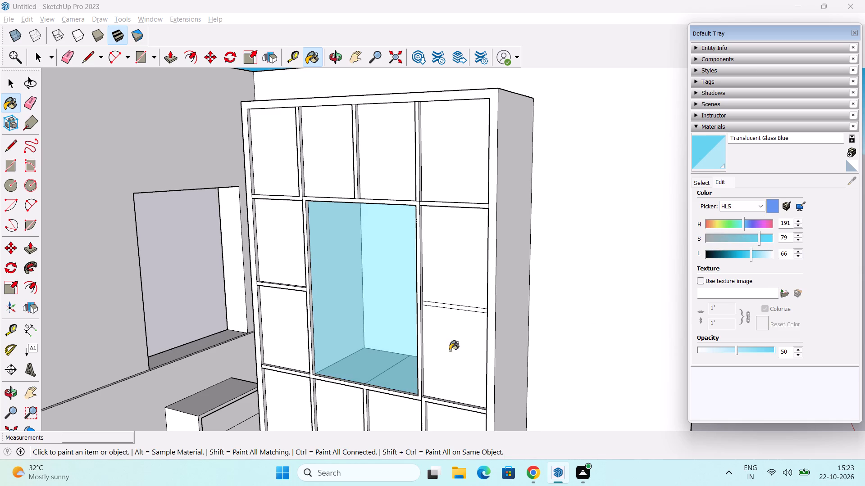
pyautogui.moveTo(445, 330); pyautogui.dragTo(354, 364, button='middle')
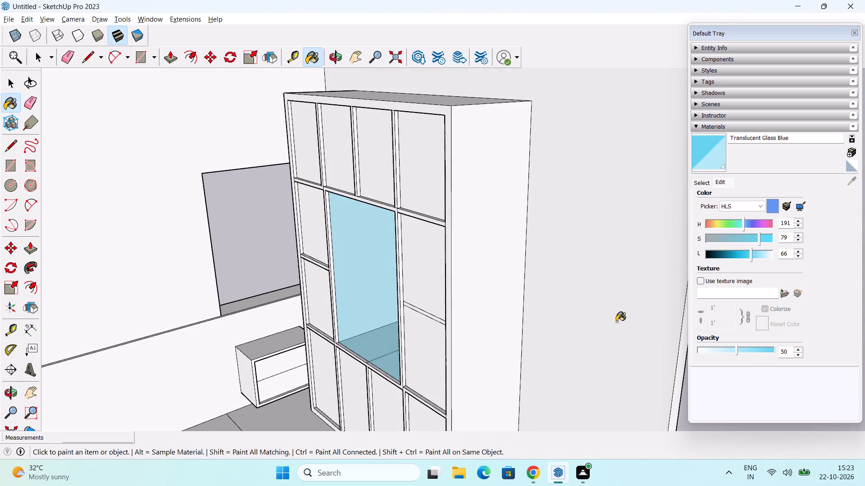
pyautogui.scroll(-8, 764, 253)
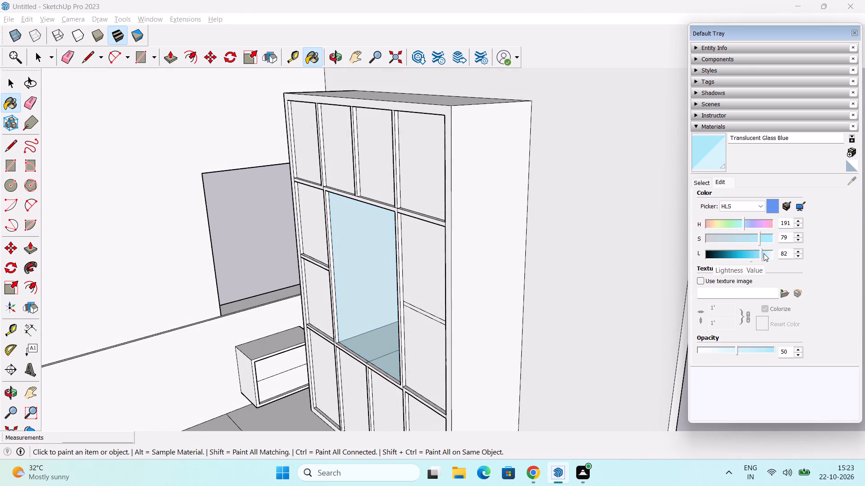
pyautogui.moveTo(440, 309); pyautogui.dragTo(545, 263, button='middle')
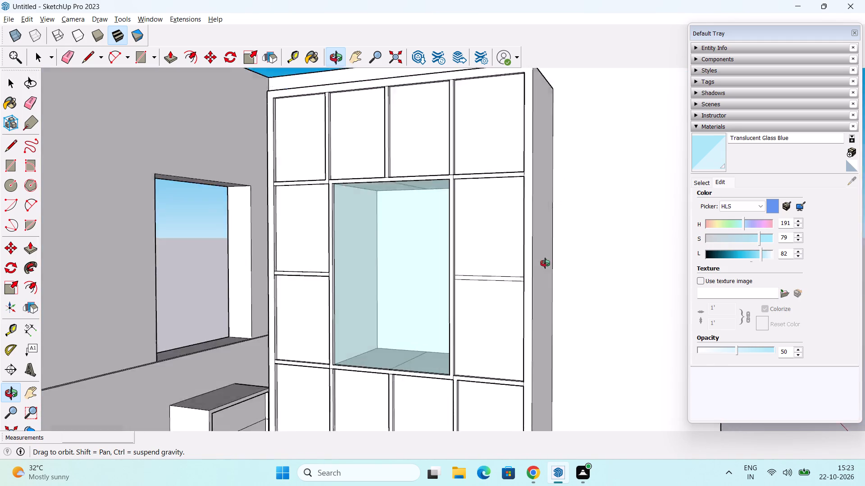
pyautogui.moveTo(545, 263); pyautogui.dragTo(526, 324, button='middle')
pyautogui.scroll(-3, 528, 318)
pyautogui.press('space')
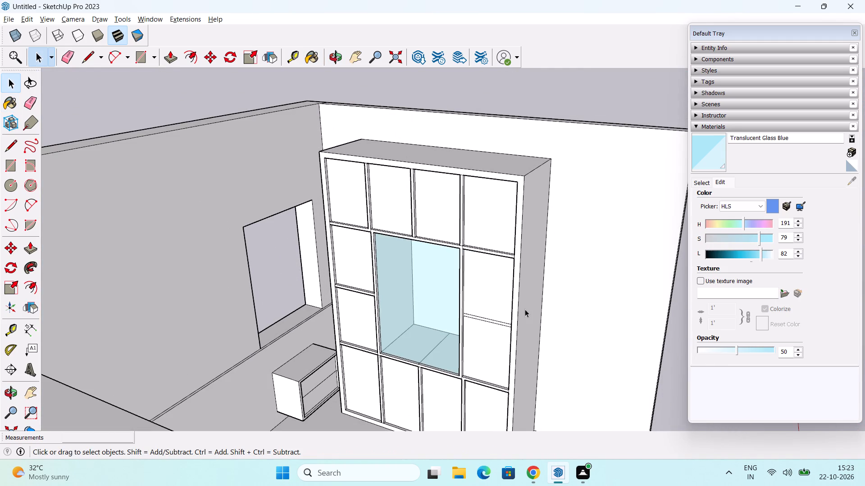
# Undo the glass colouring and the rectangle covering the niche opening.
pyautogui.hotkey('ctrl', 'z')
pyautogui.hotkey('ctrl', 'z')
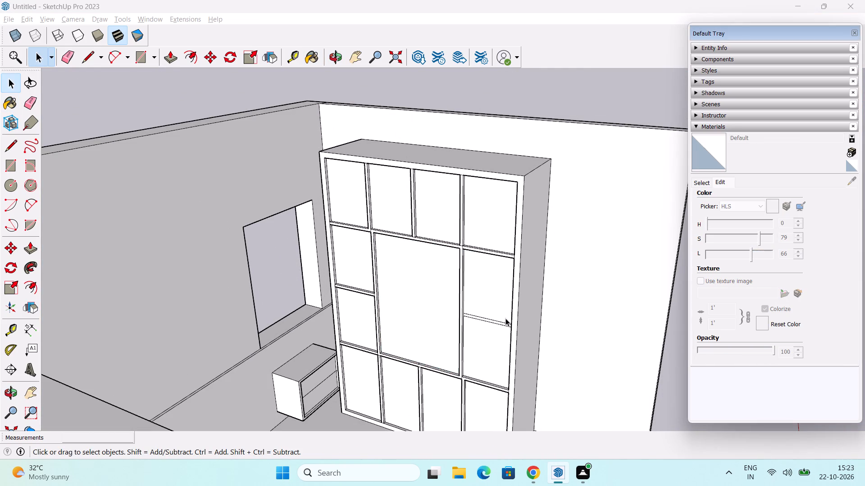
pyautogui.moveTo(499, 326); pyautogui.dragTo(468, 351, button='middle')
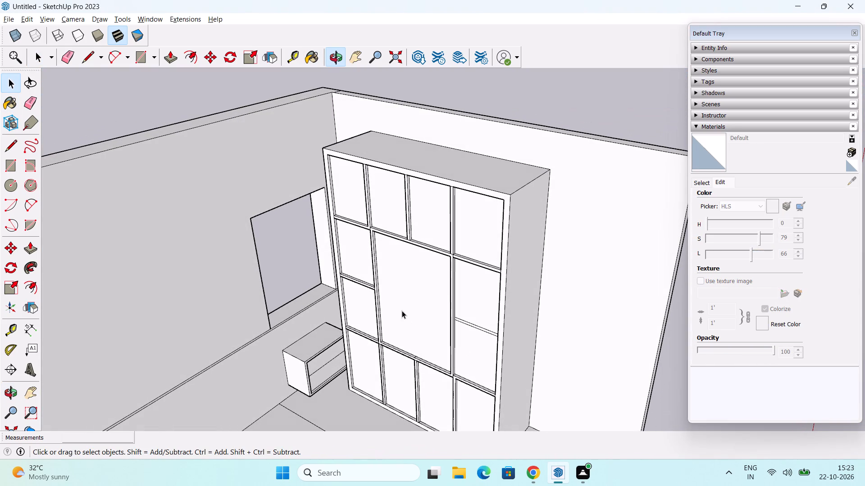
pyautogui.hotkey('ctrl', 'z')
# Erase the dividing lines across the middle of the niche's floor and ceiling.
pyautogui.moveTo(418, 308); pyautogui.dragTo(406, 366, button='middle')
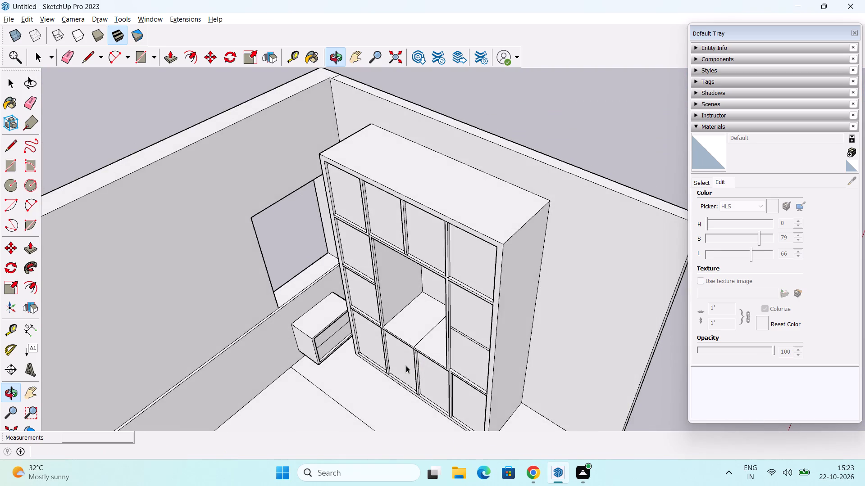
pyautogui.scroll(6, 395, 348)
pyautogui.moveTo(465, 368); pyautogui.dragTo(492, 370, button='middle')
pyautogui.press('e')
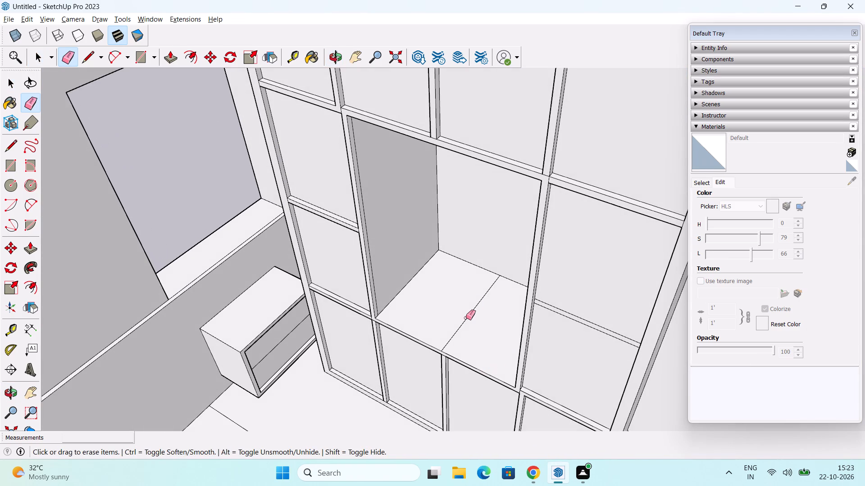
pyautogui.click(466, 318)
pyautogui.moveTo(484, 302); pyautogui.dragTo(512, 120, button='middle')
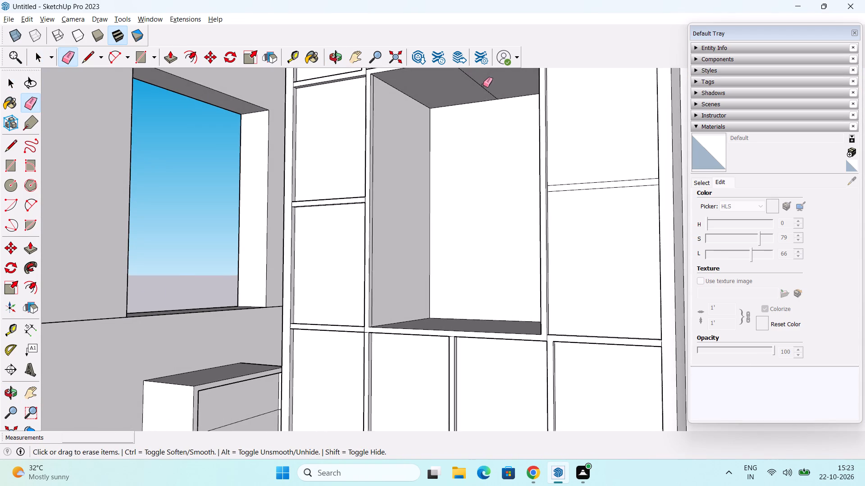
pyautogui.click(480, 85)
pyautogui.press('space')
pyautogui.scroll(-2, 475, 135)
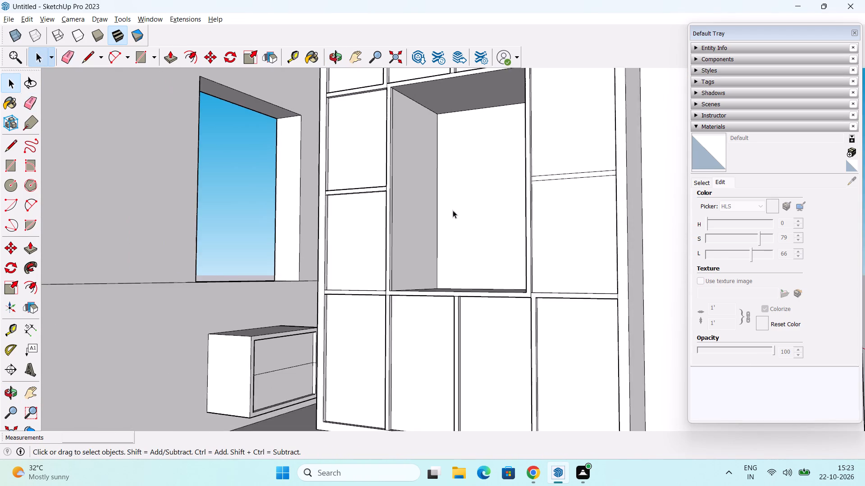
# Draw a 4' by 2' 9" rectangle across the cabinet's central niche opening, between its opposite front corners.
pyautogui.moveTo(453, 210); pyautogui.dragTo(400, 369, button='middle')
pyautogui.moveTo(9, 169); pyautogui.dragTo(15, 168)
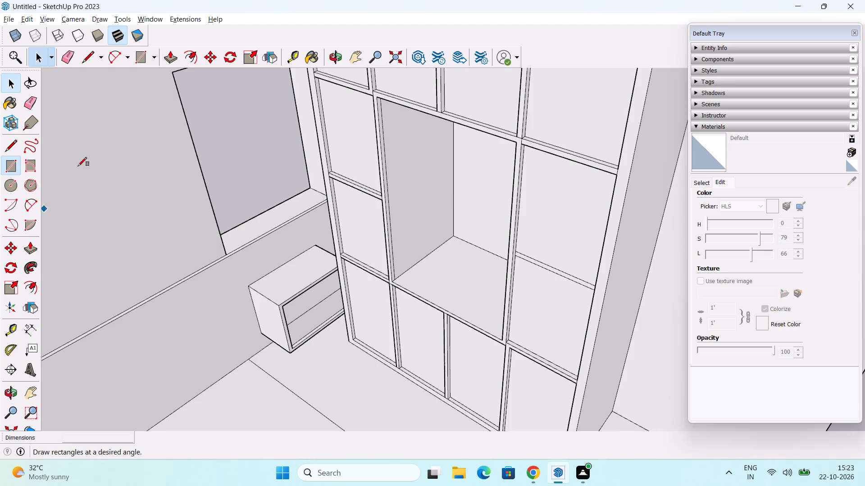
pyautogui.moveTo(402, 187); pyautogui.dragTo(415, 90, button='middle')
pyautogui.keyDown('shift'); pyautogui.moveTo(428, 111); pyautogui.dragTo(414, 196, button='middle'); pyautogui.keyUp('shift')
pyautogui.scroll(2, 399, 197)
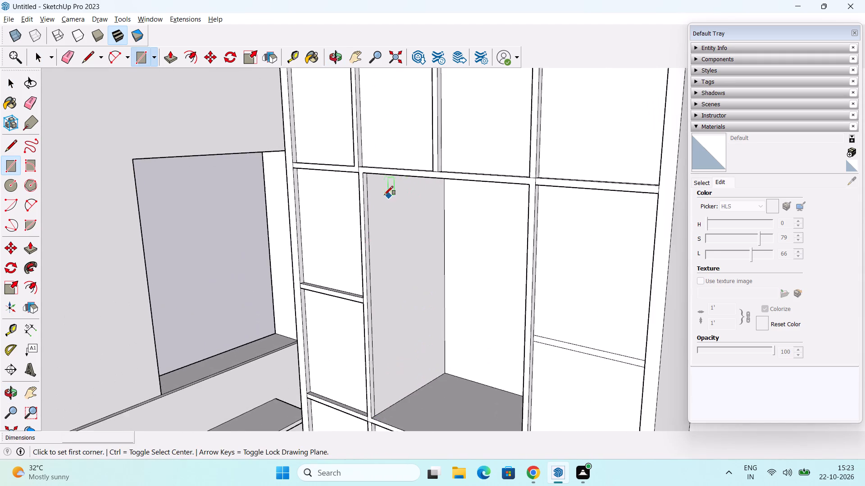
pyautogui.scroll(2, 384, 195)
pyautogui.moveTo(374, 204); pyautogui.dragTo(361, 64, button='middle')
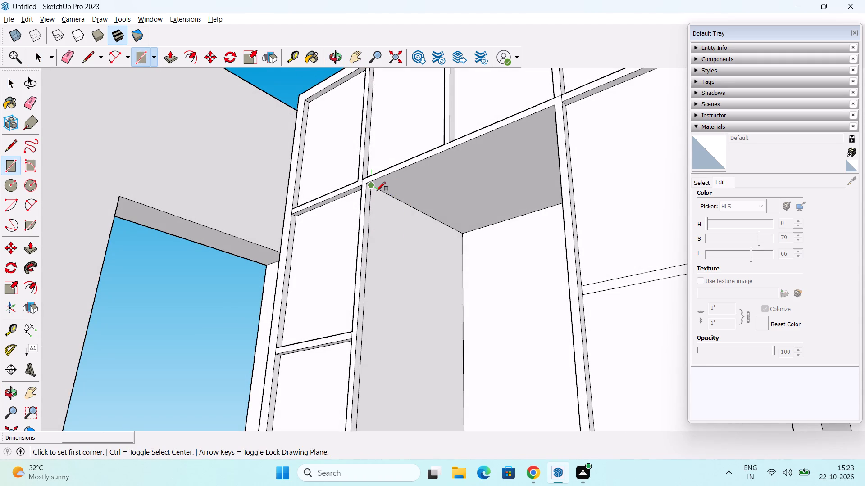
pyautogui.click(372, 187)
pyautogui.scroll(-5, 554, 303)
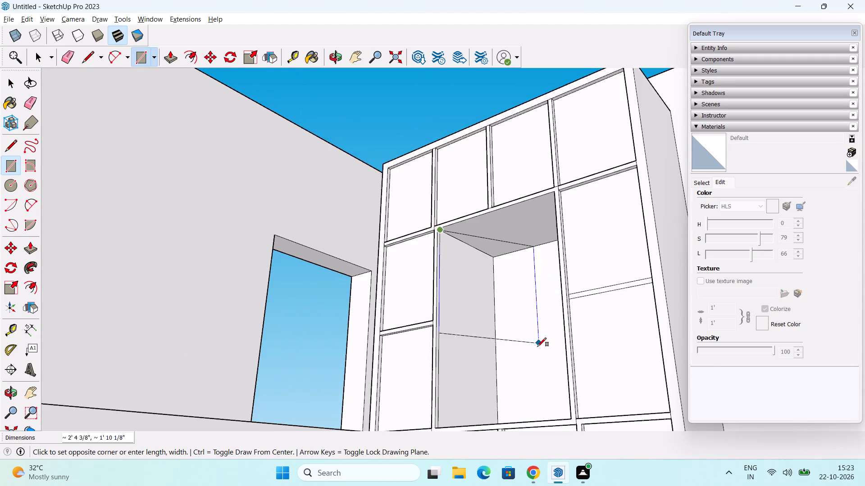
pyautogui.moveTo(536, 352); pyautogui.dragTo(576, 436, button='middle')
pyautogui.moveTo(561, 402); pyautogui.dragTo(715, 485, button='middle')
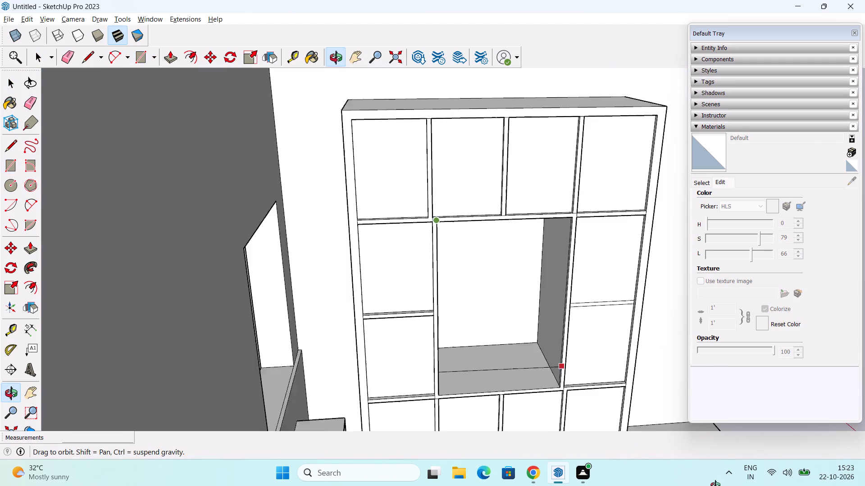
pyautogui.moveTo(715, 485); pyautogui.dragTo(700, 481, button='middle')
pyautogui.moveTo(575, 425); pyautogui.dragTo(646, 453, button='middle')
pyautogui.scroll(3, 578, 378)
pyautogui.scroll(3, 537, 340)
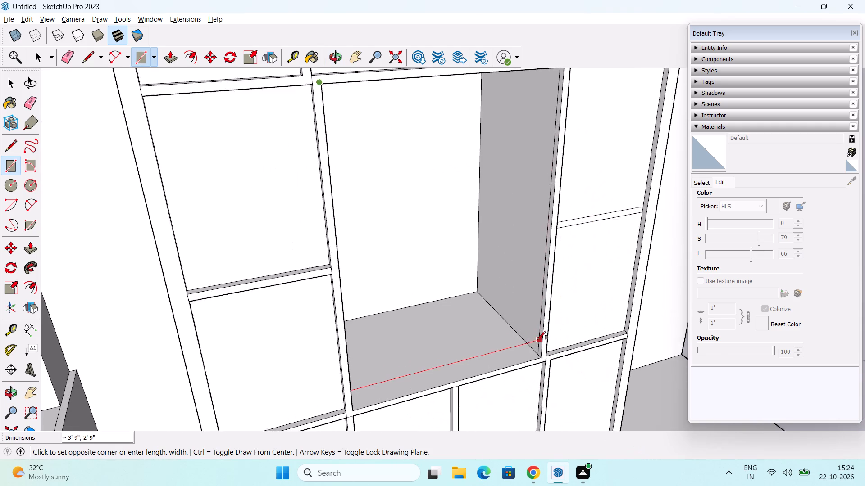
pyautogui.scroll(5, 537, 340)
pyautogui.click(537, 367)
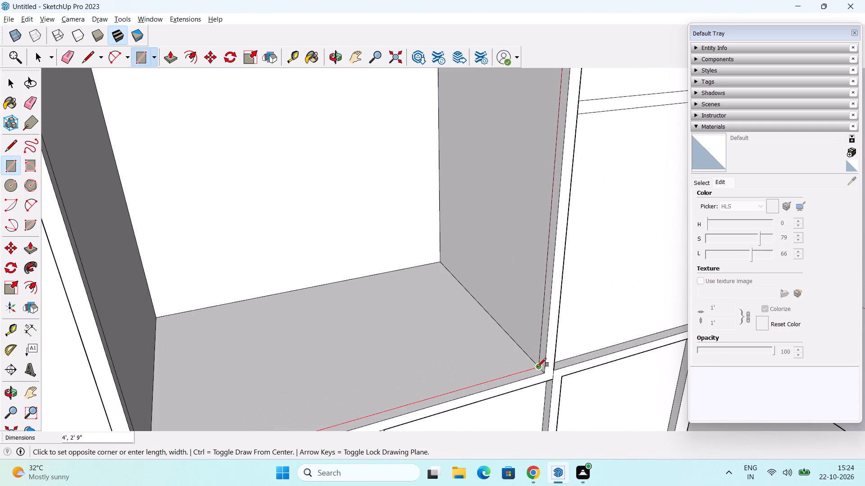
pyautogui.press('space')
# Paint the new rectangle over the niche opening with Translucent Glass Blue from the Glass and Mirrors materials.
pyautogui.scroll(-2, 651, 306)
pyautogui.moveTo(650, 301); pyautogui.dragTo(511, 292, button='middle')
pyautogui.click(706, 184)
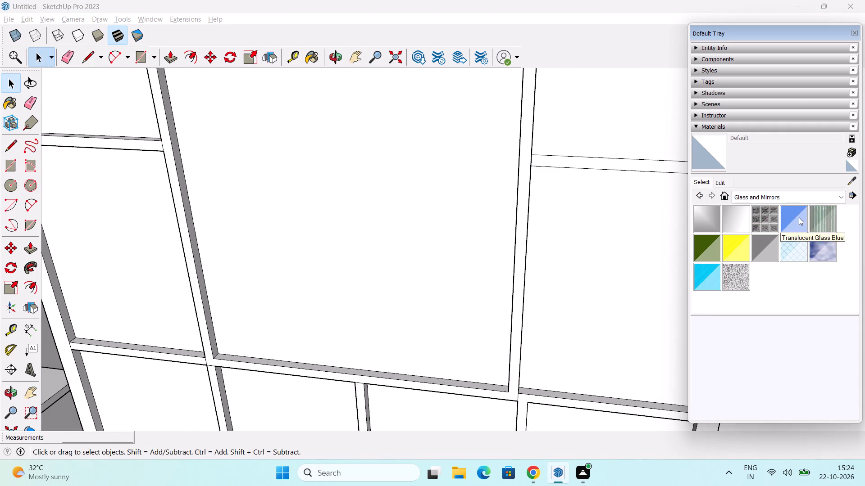
pyautogui.click(799, 217)
pyautogui.click(464, 242)
# Lighten the Translucent Glass Blue material by setting its HLS lightness to 88.
pyautogui.scroll(-6, 486, 240)
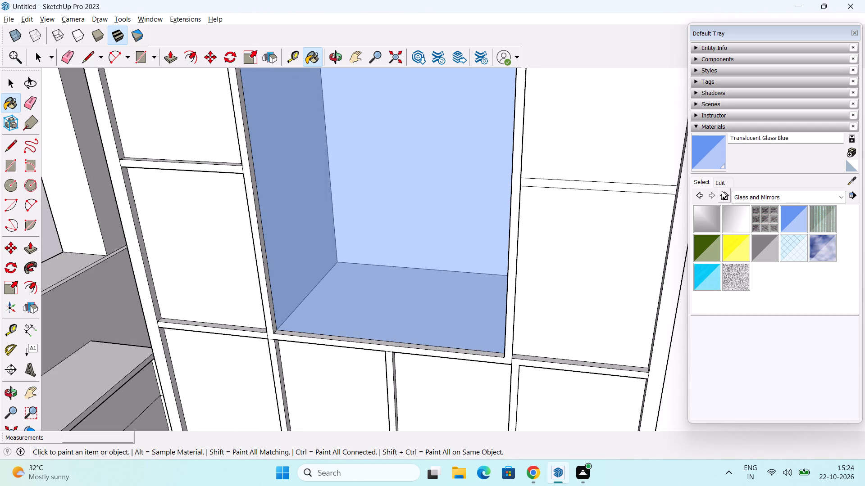
pyautogui.click(727, 180)
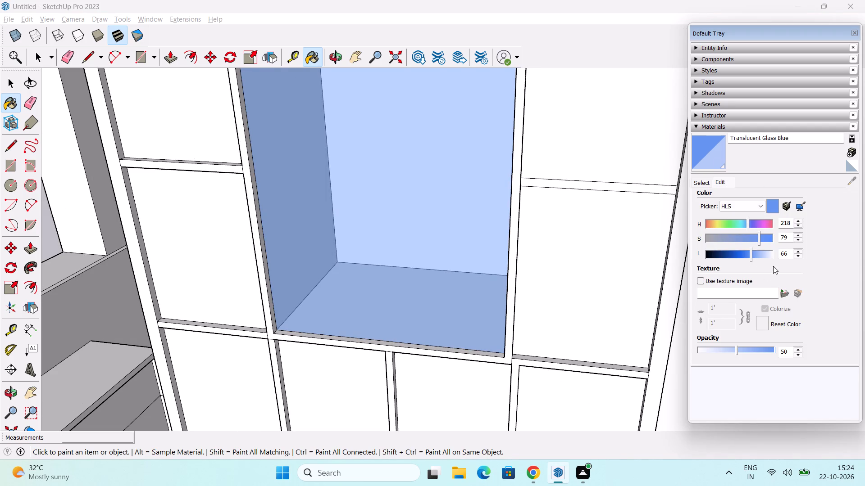
pyautogui.click(769, 255)
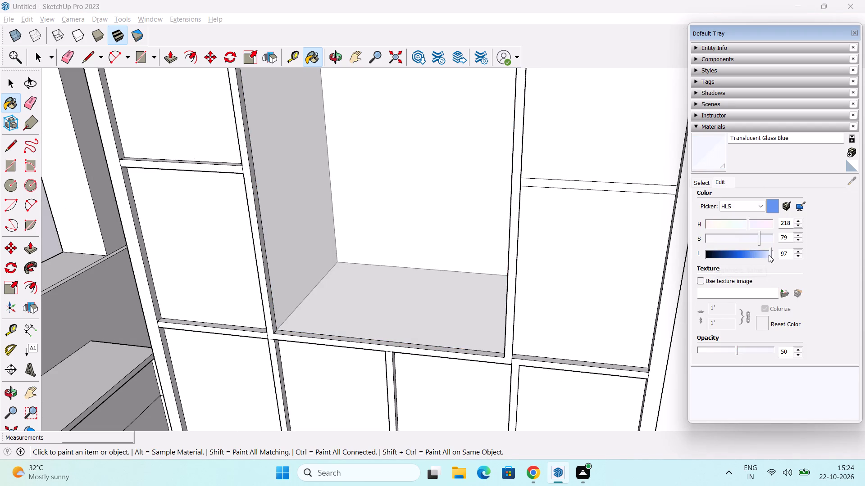
pyautogui.scroll(-2, 768, 255)
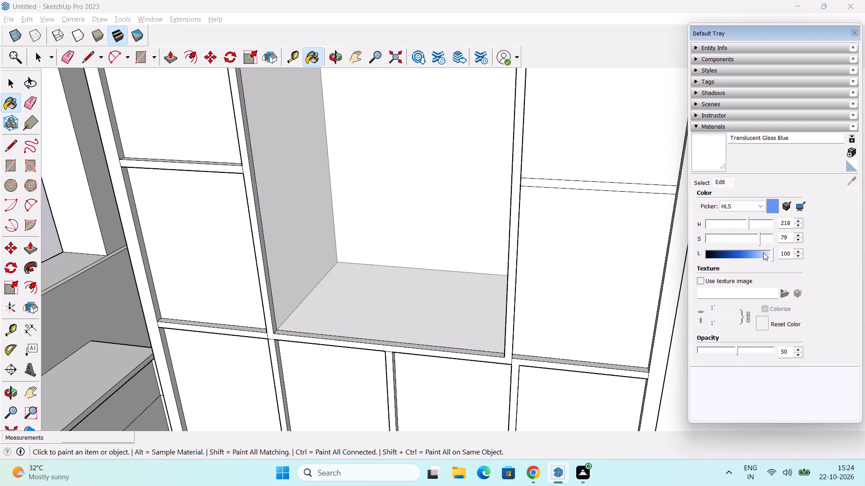
pyautogui.click(766, 255)
pyautogui.scroll(-6, 768, 255)
pyautogui.moveTo(564, 285); pyautogui.dragTo(408, 139, button='middle')
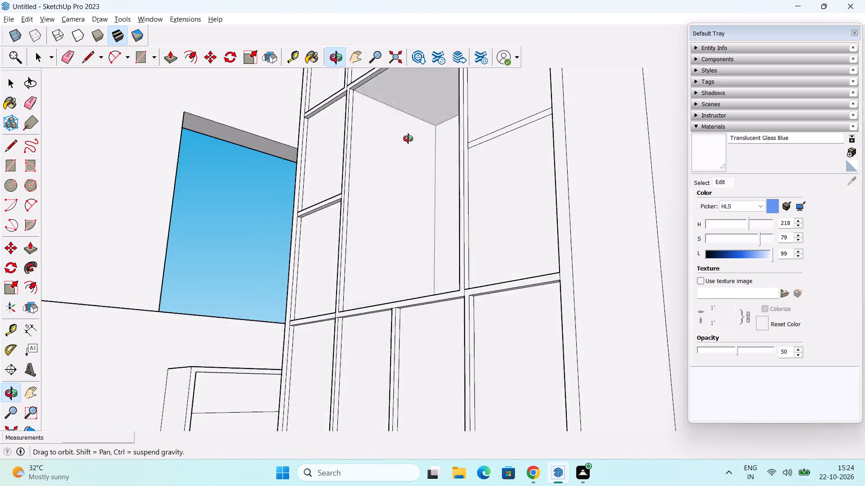
pyautogui.moveTo(408, 139); pyautogui.dragTo(462, 298, button='middle')
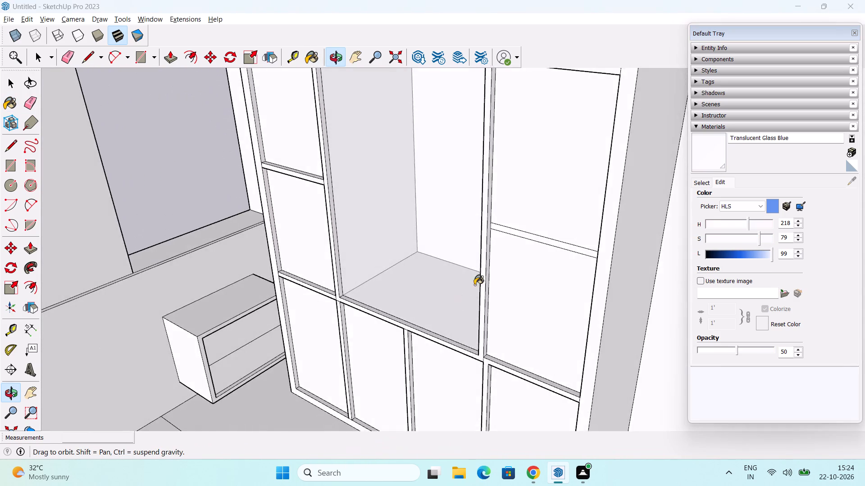
pyautogui.scroll(-8, 494, 272)
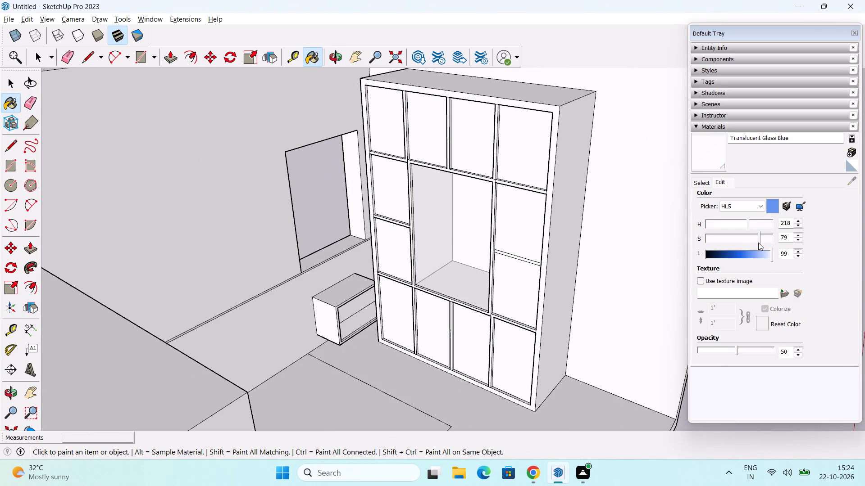
pyautogui.click(763, 257)
pyautogui.scroll(-2, 560, 283)
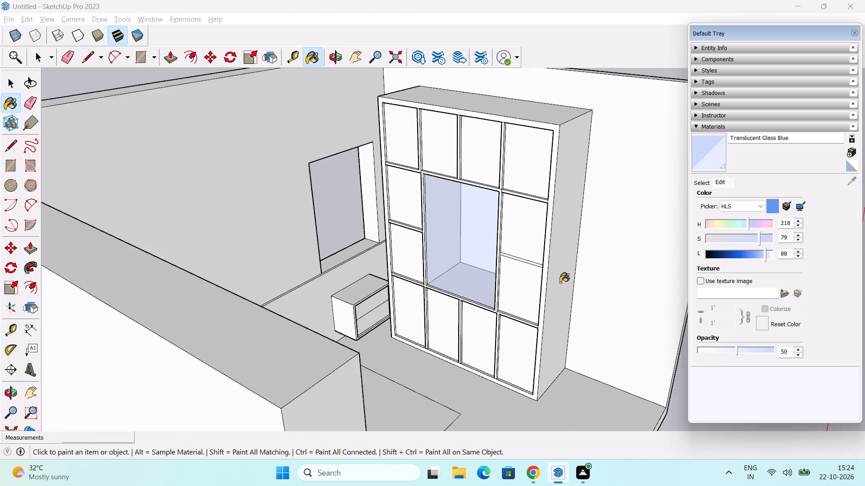
pyautogui.moveTo(560, 273); pyautogui.dragTo(545, 280, button='middle')
pyautogui.press('space')
# Examine the whole bedroom from several angles, including the cabinet, bedside boxes, windows and bed outline on the floor.
pyautogui.scroll(-3, 488, 201)
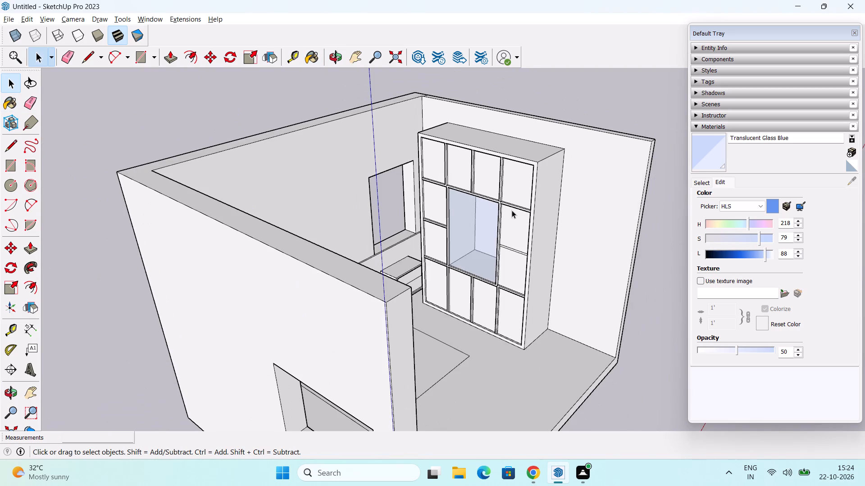
pyautogui.keyDown('shift'); pyautogui.moveTo(508, 209); pyautogui.dragTo(411, 185, button='middle'); pyautogui.keyUp('shift')
pyautogui.scroll(-1, 427, 202)
pyautogui.moveTo(412, 223); pyautogui.dragTo(240, 250, button='middle')
pyautogui.scroll(2, 259, 249)
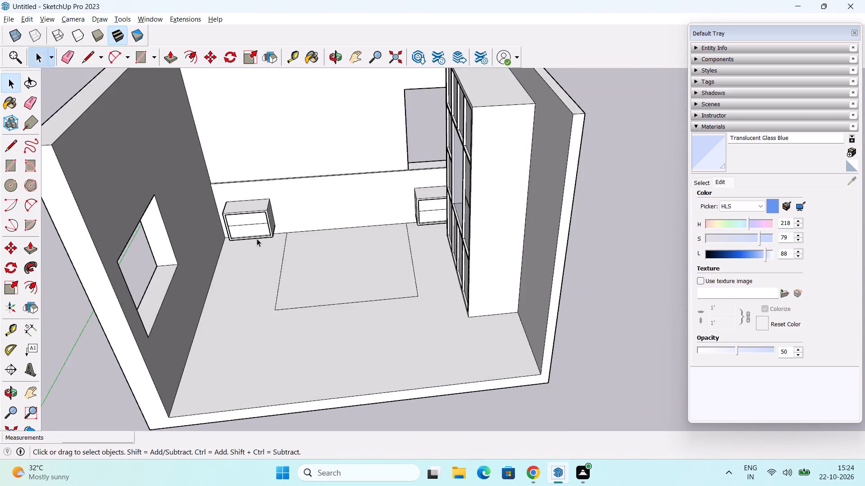
pyautogui.scroll(2, 257, 238)
pyautogui.moveTo(446, 299); pyautogui.dragTo(452, 316, button='middle')
pyautogui.scroll(-1, 453, 311)
pyautogui.moveTo(453, 311); pyautogui.dragTo(449, 286, button='middle')
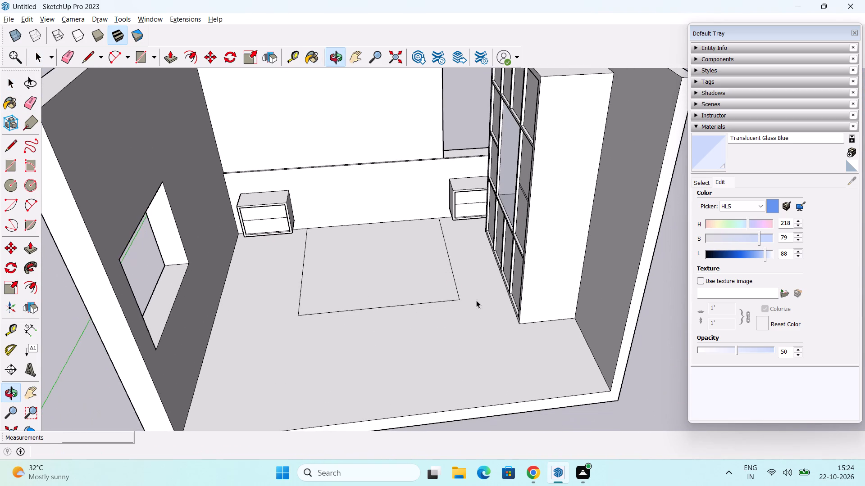
pyautogui.moveTo(476, 300); pyautogui.dragTo(371, 301, button='middle')
pyautogui.scroll(-2, 395, 291)
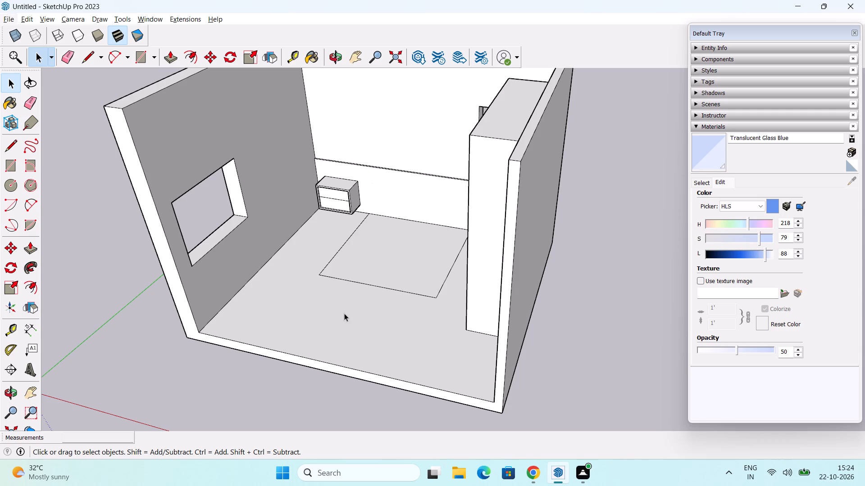
# Save the model to the Desktop as a SketchUp file named BED ROOM 1.
pyautogui.hotkey('ctrl', 's')
pyautogui.hotkey('ctrl', 's')
pyautogui.scroll(-3, 294, 216)
pyautogui.moveTo(298, 216); pyautogui.dragTo(371, 229, button='middle')
pyautogui.scroll(3, 298, 195)
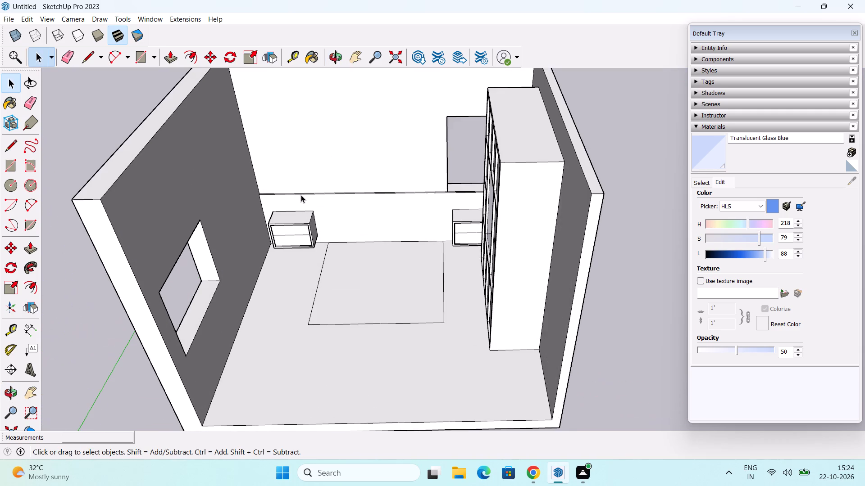
pyautogui.hotkey('ctrl', 's')
pyautogui.hotkey('ctrl', 's')
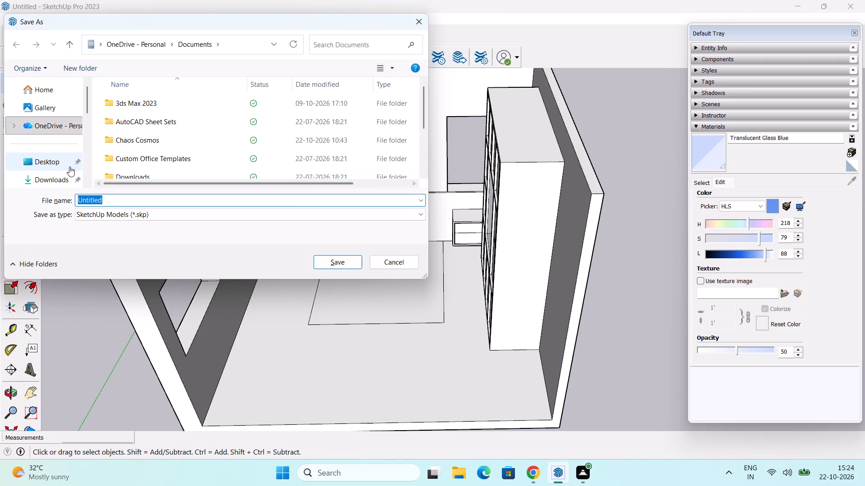
pyautogui.click(46, 162)
pyautogui.click(121, 222)
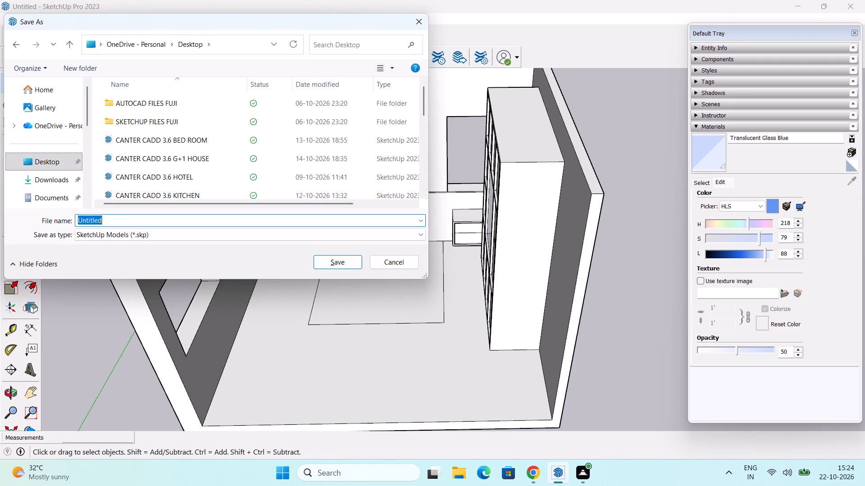
pyautogui.write('BED ROOM')
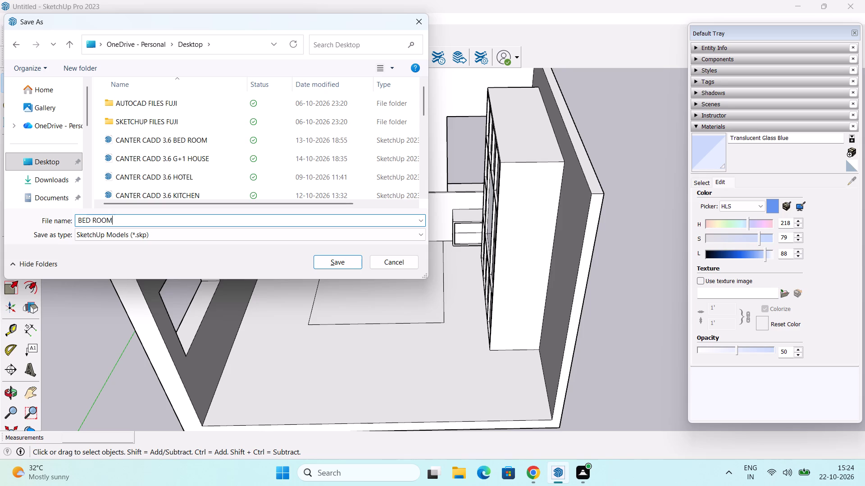
pyautogui.press('1')
pyautogui.press('BackSpace')
pyautogui.press('space')
pyautogui.write('1')
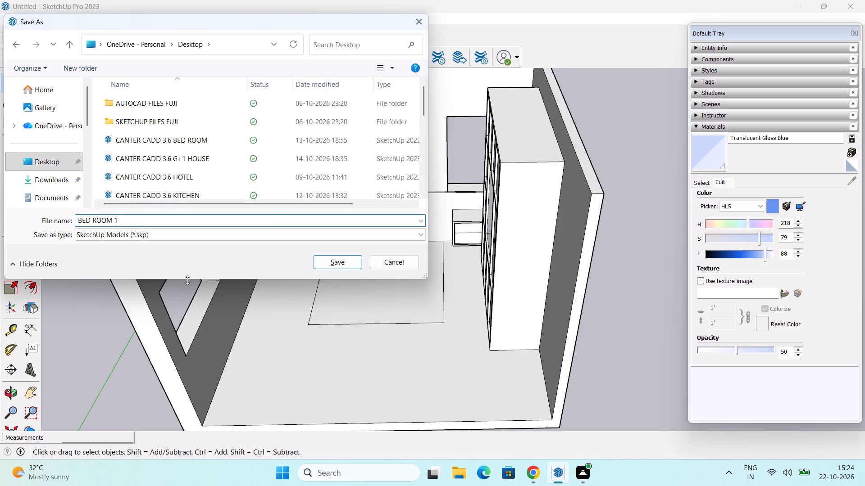
pyautogui.click(54, 162)
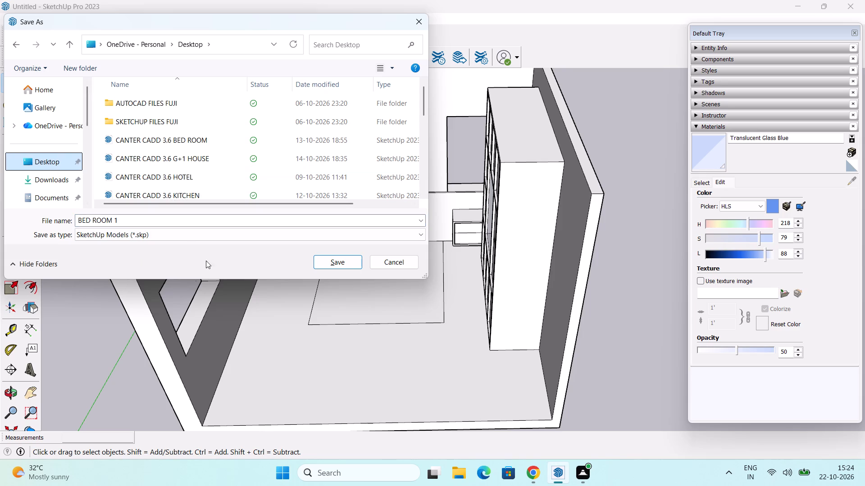
pyautogui.click(332, 261)
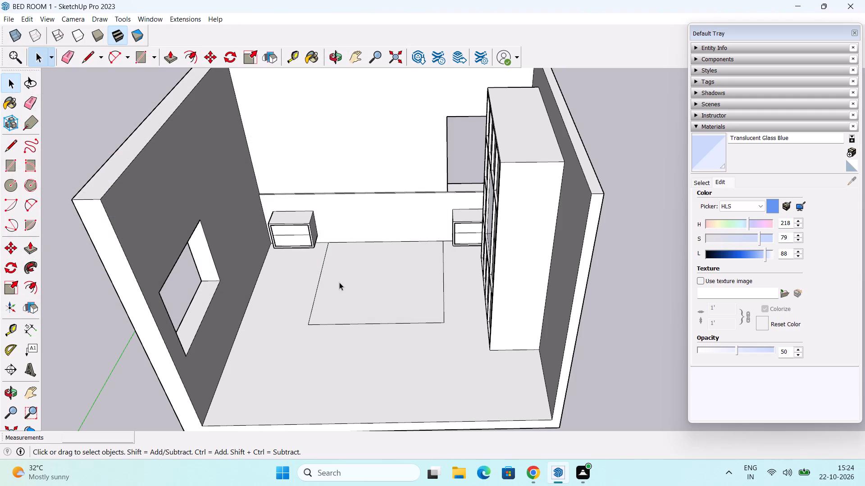
# Save the BED ROOM 1 model again.
pyautogui.hotkey('ctrl', 's')
pyautogui.hotkey('ctrl', 's')
pyautogui.hotkey('ctrl', 's')
pyautogui.hotkey('ctrl', 's')
pyautogui.hotkey('ctrl', 's')
pyautogui.hotkey('ctrl', 's')
pyautogui.hotkey('ctrl', 's')
pyautogui.hotkey('ctrl', 's')
# Switch to 3D Warehouse in the Chrome browser and search the models for BEDS.
pyautogui.hotkey('alt', 'Tab')
pyautogui.hotkey('alt', 'Tab')
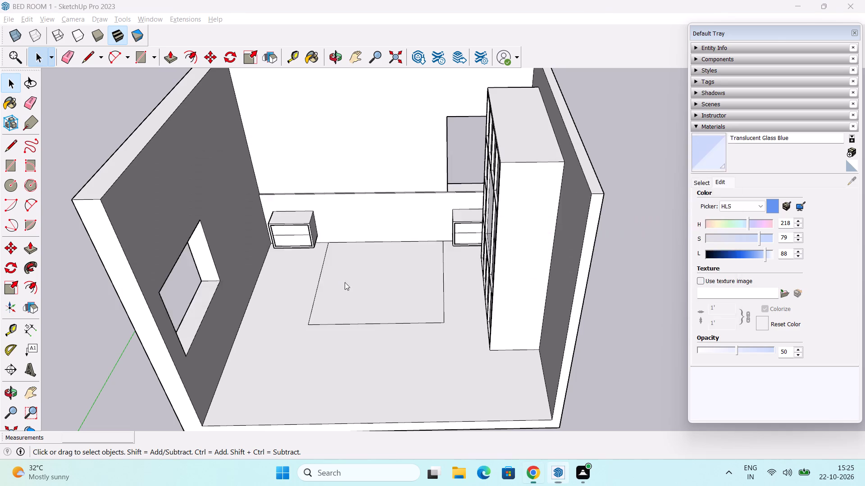
pyautogui.doubleClick(304, 67)
pyautogui.write('BEDS')
pyautogui.press('Return')
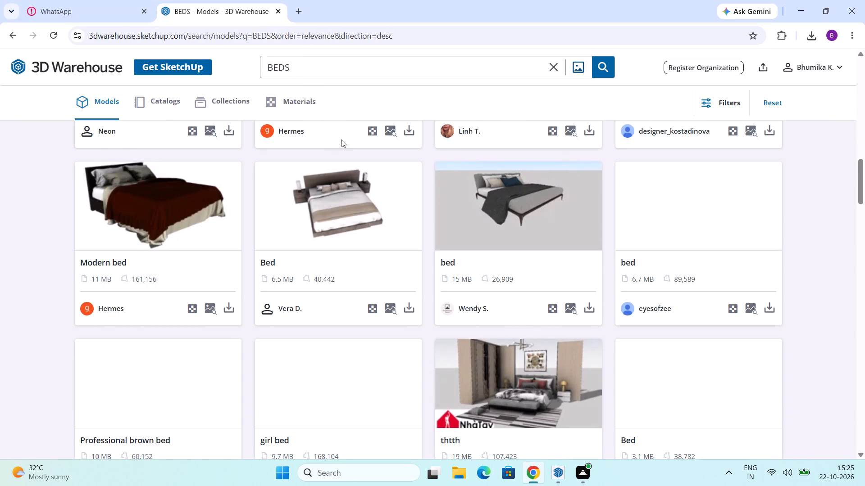
# Pick the 6.7 MB dark wooden platform bed with grey-white bedding from the results and download it as a SketchUp file.
pyautogui.scroll(-2, 390, 204)
pyautogui.scroll(6, 428, 220)
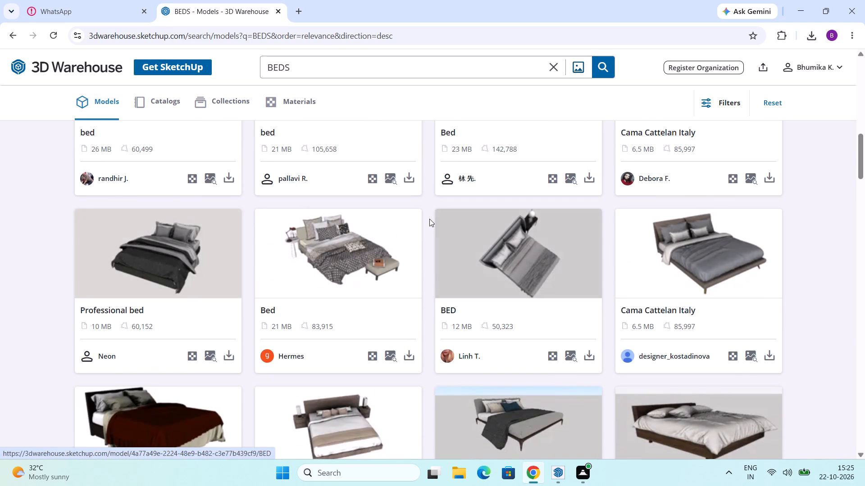
pyautogui.scroll(3, 427, 210)
pyautogui.scroll(-2, 427, 210)
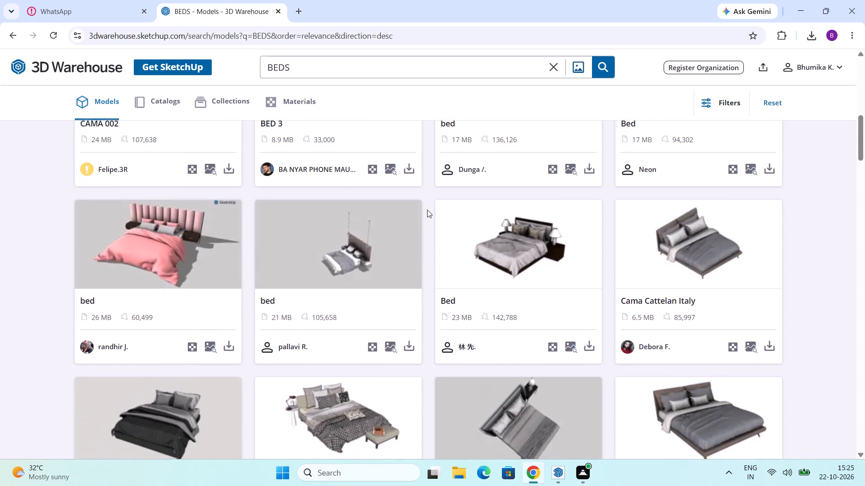
pyautogui.scroll(-5, 427, 210)
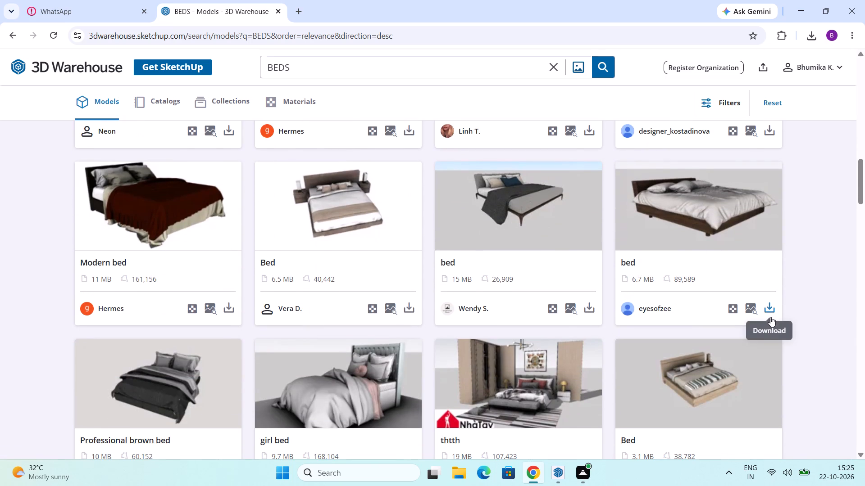
pyautogui.click(767, 306)
pyautogui.click(725, 333)
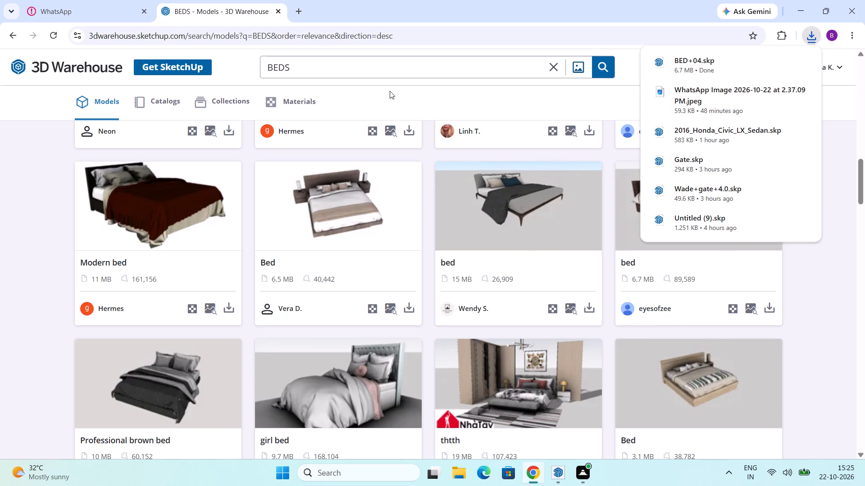
# Switch to SketchUp and paint the low wall panel behind the bed outline with Wood Veneer 01 from the Wood materials.
pyautogui.hotkey('alt', 'Tab')
pyautogui.moveTo(381, 157); pyautogui.dragTo(380, 178, button='middle')
pyautogui.click(707, 185)
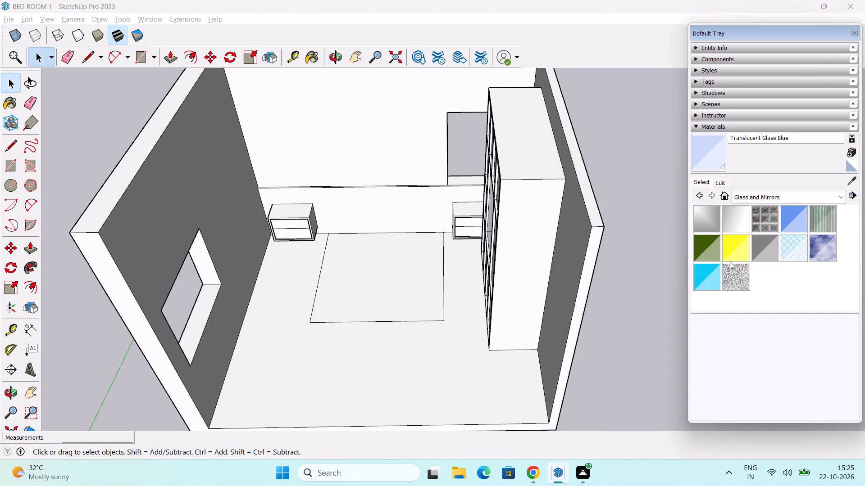
pyautogui.click(808, 199)
pyautogui.scroll(-3, 770, 289)
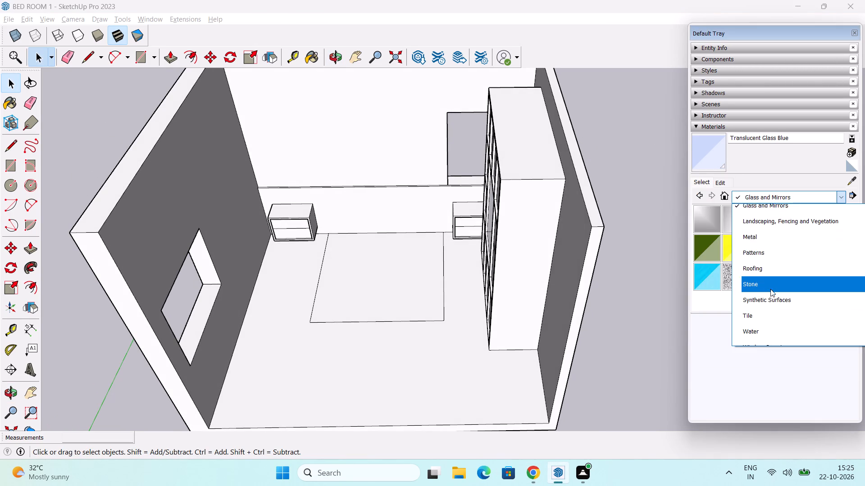
pyautogui.scroll(-3, 770, 287)
pyautogui.click(783, 343)
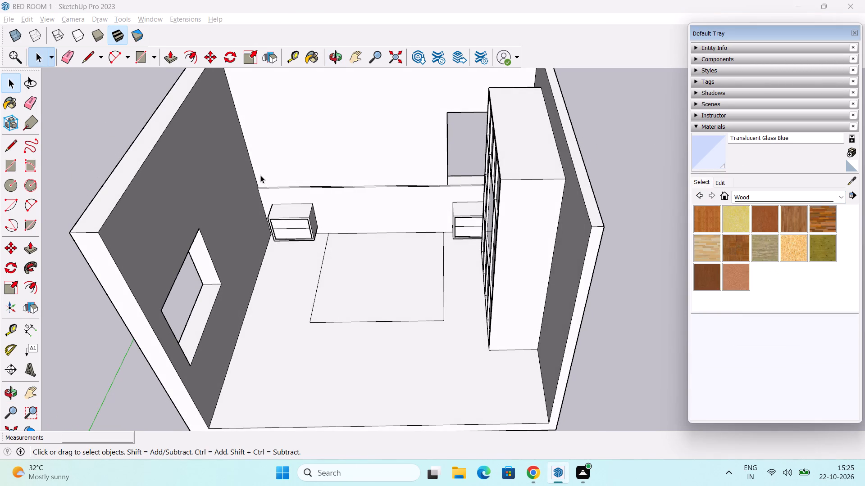
pyautogui.scroll(2, 294, 171)
pyautogui.click(714, 277)
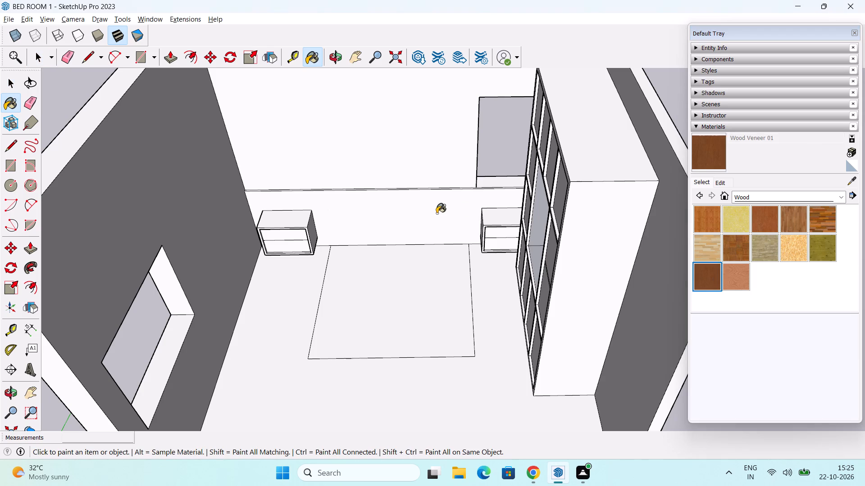
pyautogui.click(437, 213)
# Paint the top, bed-facing side and front frame of the bedside box nearest the window wall with Wood Veneer 01.
pyautogui.scroll(8, 405, 243)
pyautogui.moveTo(218, 220); pyautogui.dragTo(217, 171, button='middle')
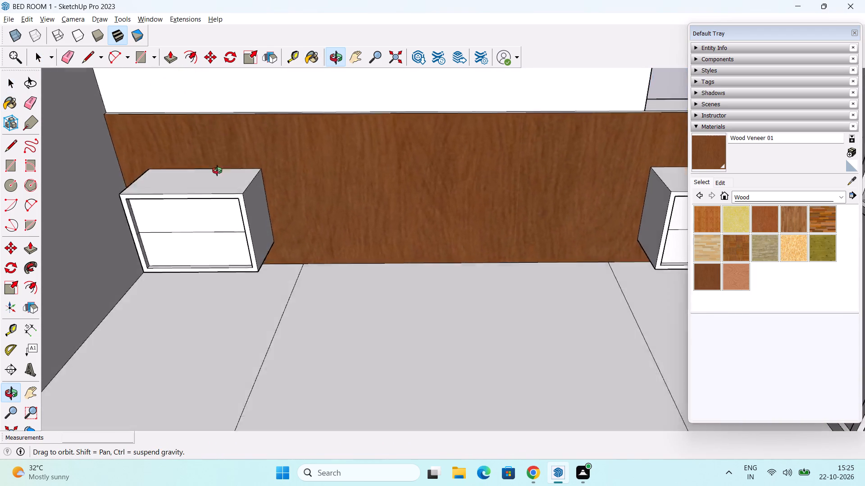
pyautogui.moveTo(217, 171); pyautogui.dragTo(248, 230, button='middle')
pyautogui.click(178, 209)
pyautogui.click(247, 239)
pyautogui.moveTo(176, 266); pyautogui.dragTo(229, 199, button='middle')
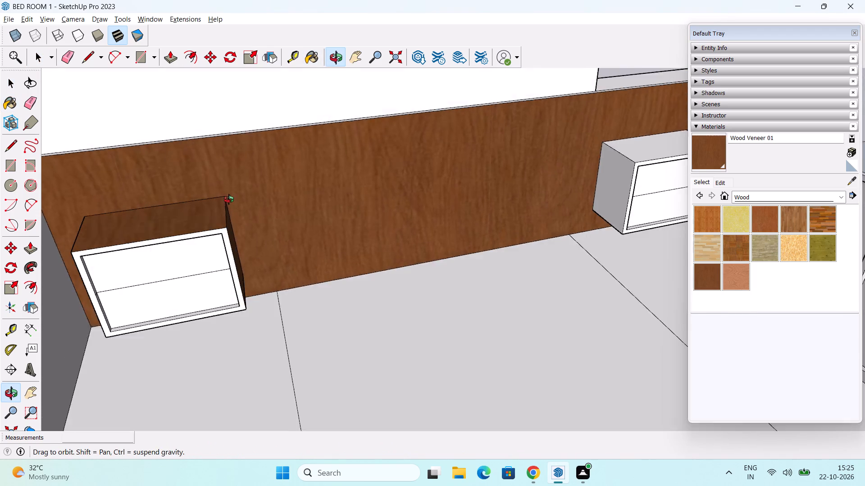
pyautogui.moveTo(229, 199); pyautogui.dragTo(225, 204, button='middle')
pyautogui.scroll(2, 227, 256)
pyautogui.click(228, 236)
pyautogui.scroll(-3, 227, 237)
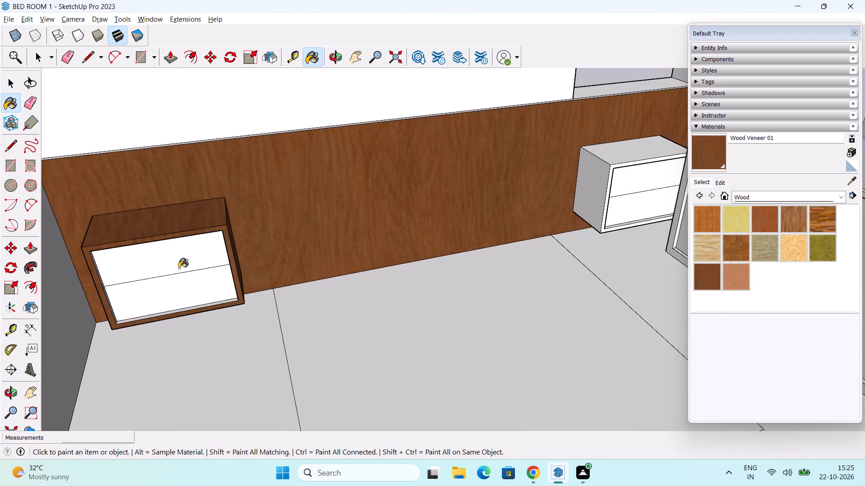
# Paint the upper and lower drawer fronts of the same bedside box with Wood Veneer 01.
pyautogui.moveTo(175, 267); pyautogui.dragTo(253, 199, button='middle')
pyautogui.moveTo(190, 242); pyautogui.dragTo(203, 272, button='middle')
pyautogui.scroll(3, 178, 264)
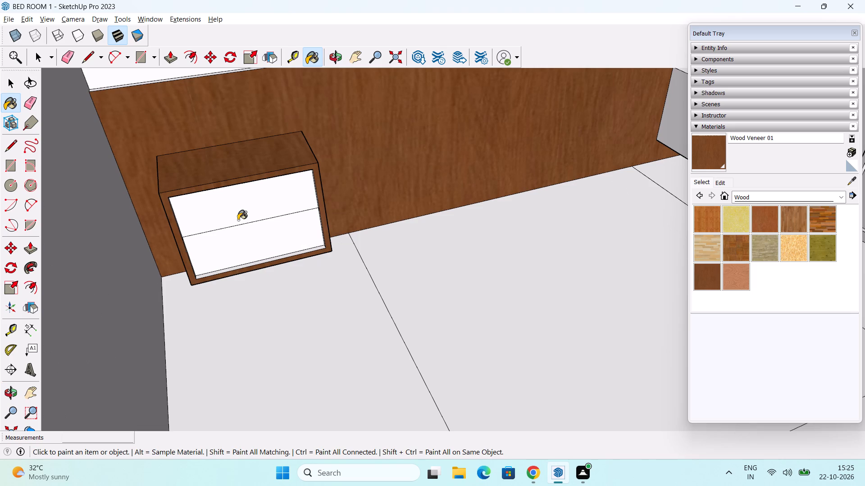
pyautogui.click(246, 211)
pyautogui.click(257, 239)
# Paint the bed-side and bottom inner edges of the drawer recess with Wood Veneer 01.
pyautogui.scroll(2, 322, 241)
pyautogui.moveTo(323, 232); pyautogui.dragTo(405, 151, button='middle')
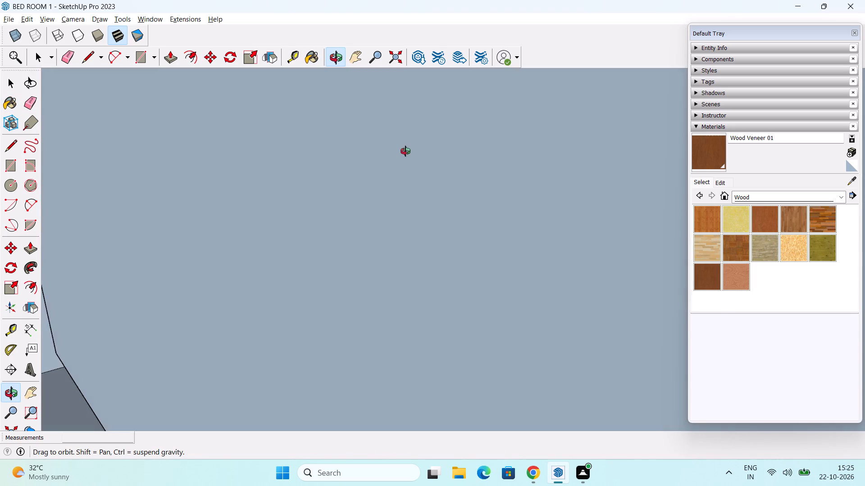
pyautogui.moveTo(405, 151); pyautogui.dragTo(341, 220, button='middle')
pyautogui.scroll(2, 344, 183)
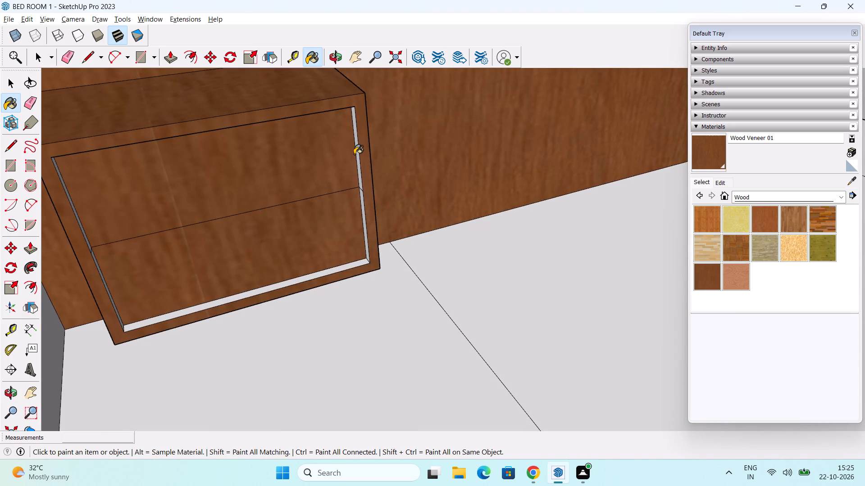
pyautogui.click(359, 157)
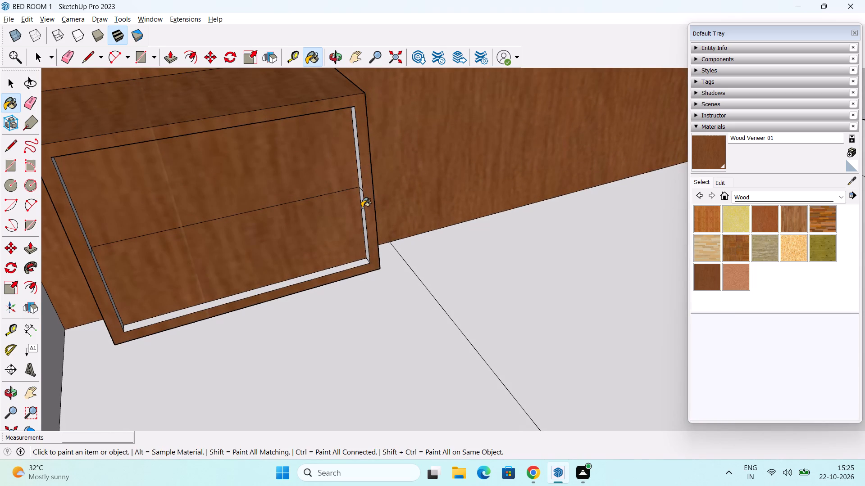
pyautogui.click(362, 207)
pyautogui.moveTo(360, 230); pyautogui.dragTo(357, 282, button='middle')
pyautogui.moveTo(360, 264); pyautogui.dragTo(417, 248, button='middle')
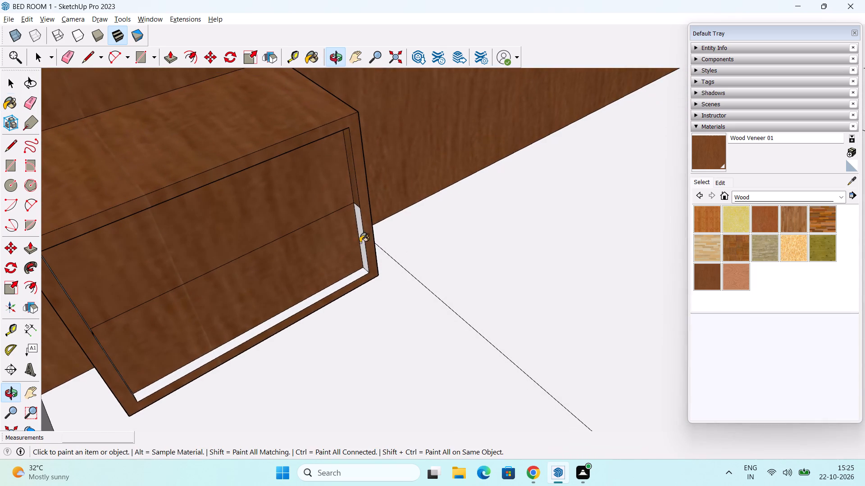
pyautogui.click(361, 234)
pyautogui.click(346, 280)
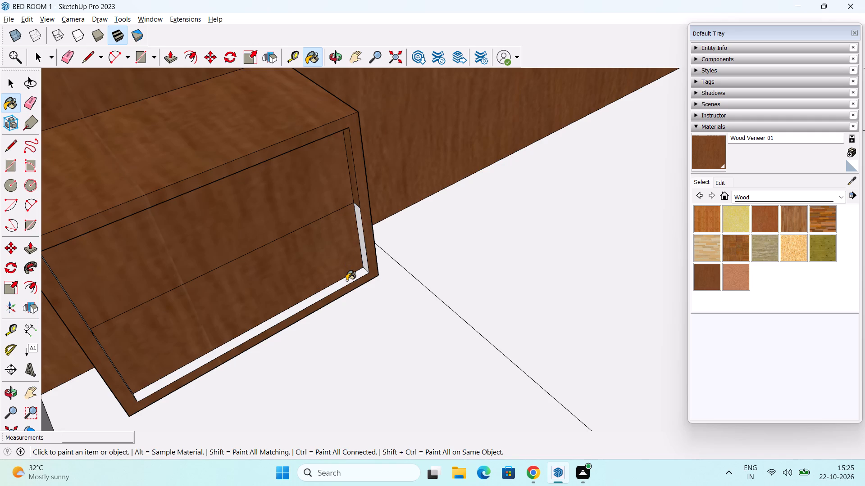
pyautogui.moveTo(346, 273); pyautogui.dragTo(194, 20, button='middle')
pyautogui.moveTo(305, 146); pyautogui.dragTo(244, 336, button='middle')
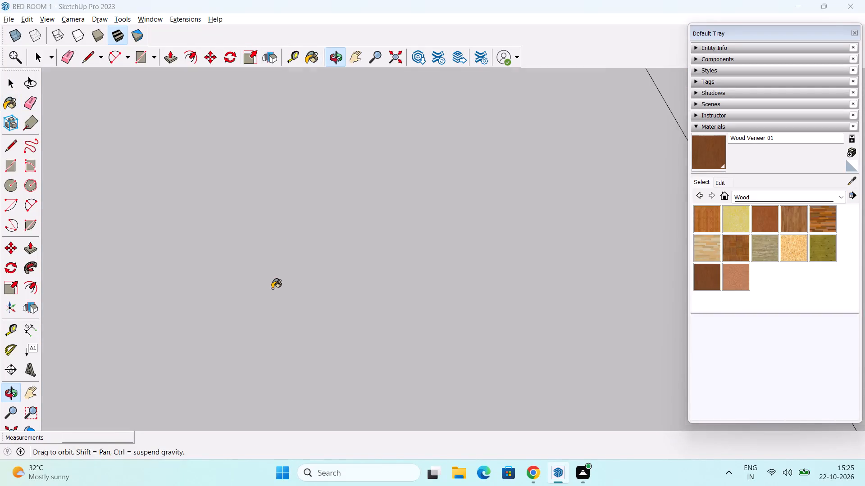
# Paint the top and window-side inner edges of the drawer recess with Wood Veneer 01.
pyautogui.scroll(-15, 297, 216)
pyautogui.moveTo(345, 167); pyautogui.dragTo(337, 356, button='middle')
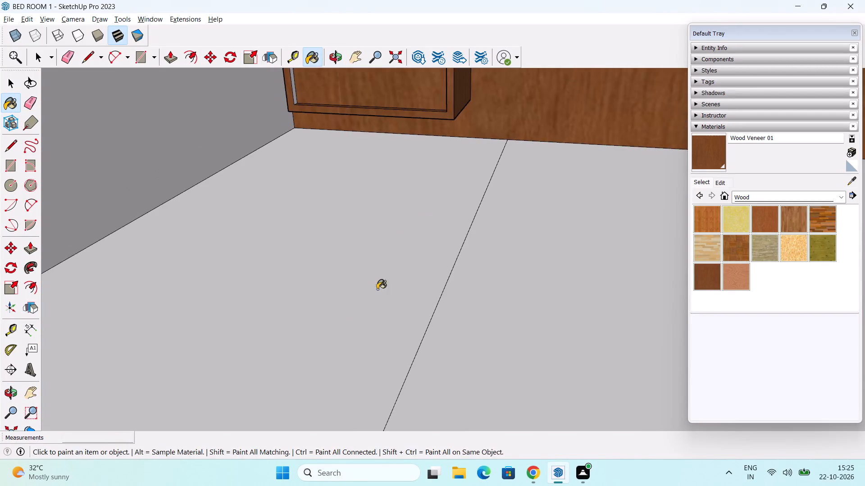
pyautogui.moveTo(429, 158); pyautogui.dragTo(398, 372, button='middle')
pyautogui.keyDown('shift'); pyautogui.scroll(-1, 404, 354); pyautogui.keyUp('shift')
pyautogui.moveTo(364, 351); pyautogui.dragTo(355, 236, button='middle')
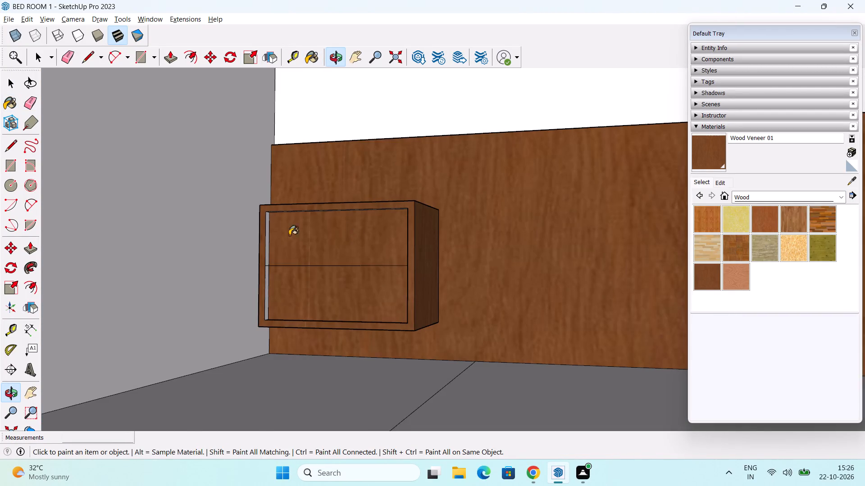
pyautogui.scroll(6, 254, 232)
pyautogui.moveTo(297, 238); pyautogui.dragTo(311, 186, button='middle')
pyautogui.scroll(2, 315, 193)
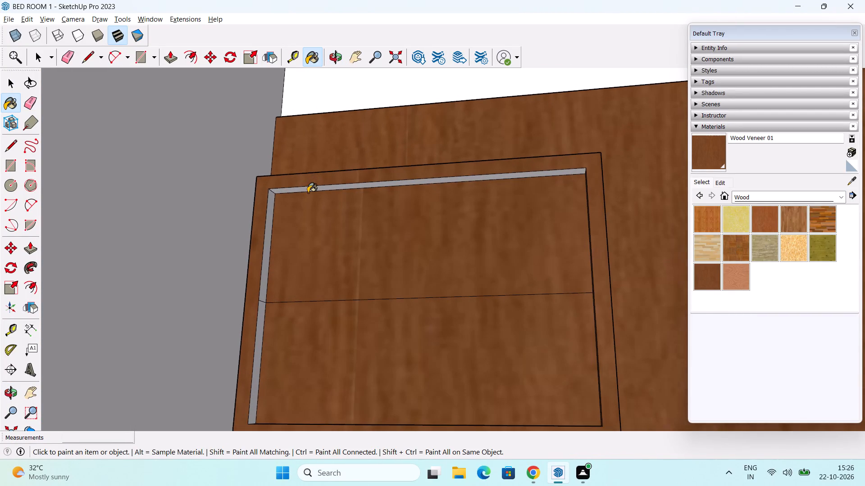
pyautogui.click(313, 188)
pyautogui.click(262, 221)
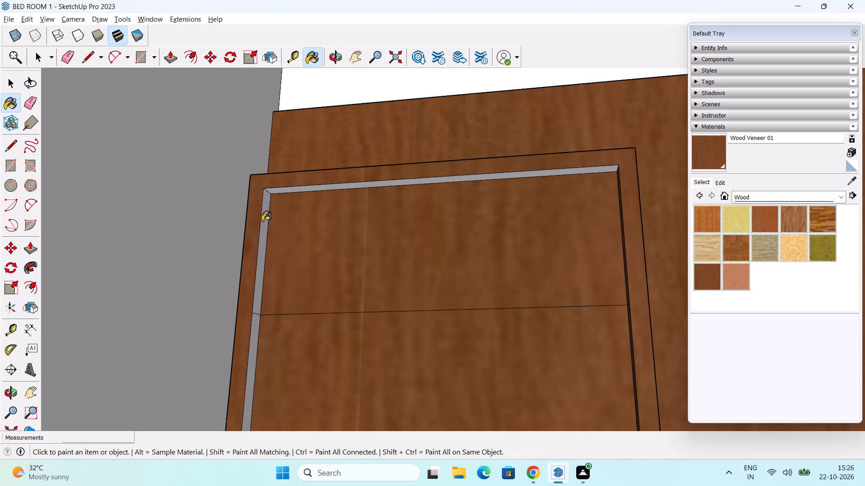
pyautogui.click(255, 331)
# Paint the underside of the bedside box with Wood Veneer 01.
pyautogui.scroll(-5, 259, 303)
pyautogui.moveTo(273, 278); pyautogui.dragTo(308, 257, button='middle')
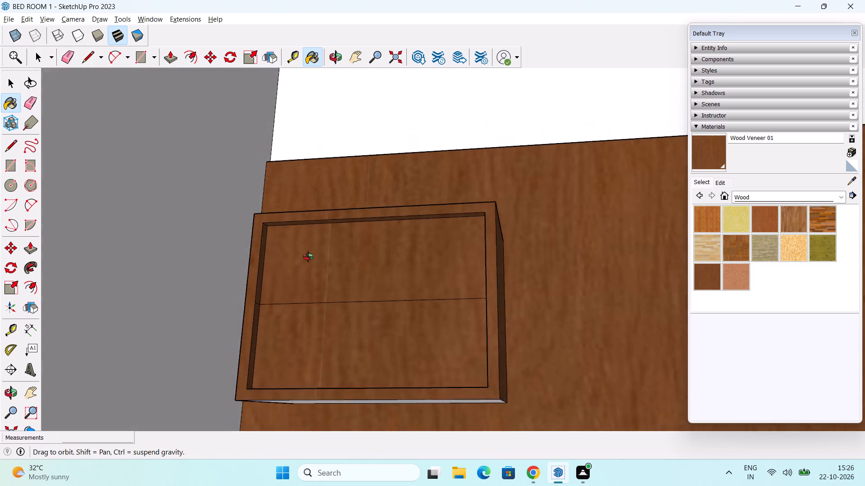
pyautogui.moveTo(308, 257); pyautogui.dragTo(178, 256, button='middle')
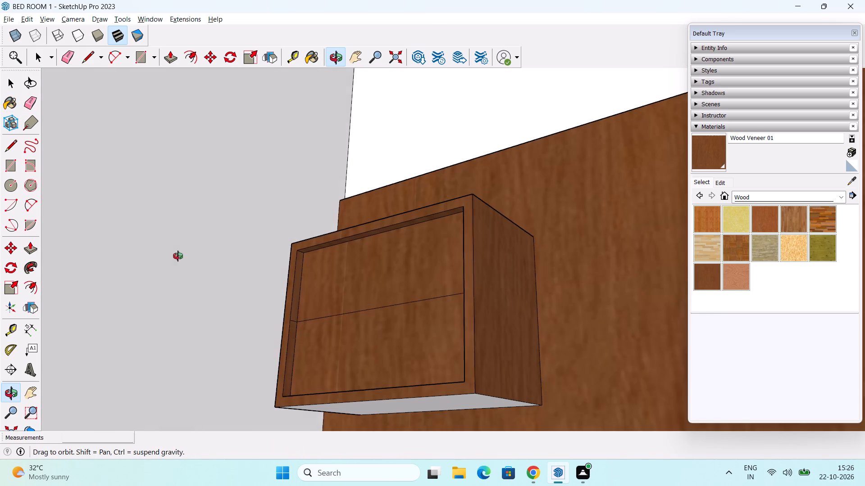
pyautogui.moveTo(178, 256); pyautogui.dragTo(177, 256, button='middle')
pyautogui.click(484, 399)
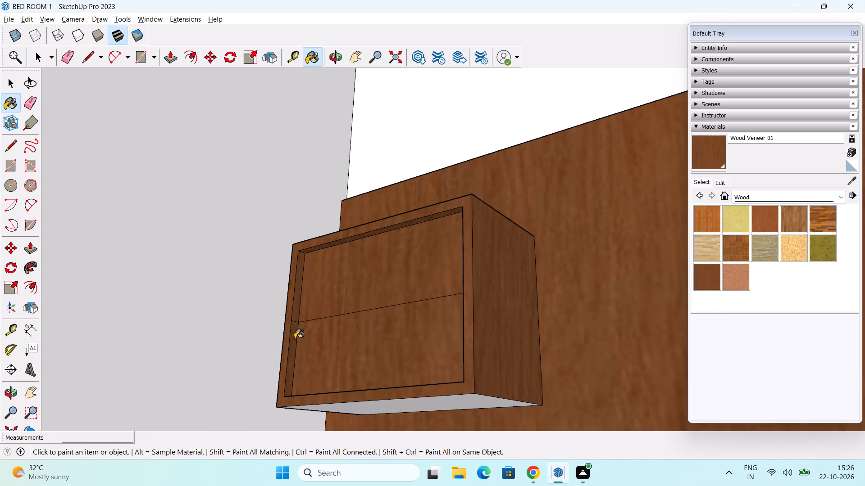
# Paint the bedside box's outer side facing the window wall with Wood Veneer 01.
pyautogui.scroll(-3, 295, 339)
pyautogui.scroll(1, 308, 302)
pyautogui.scroll(3, 402, 140)
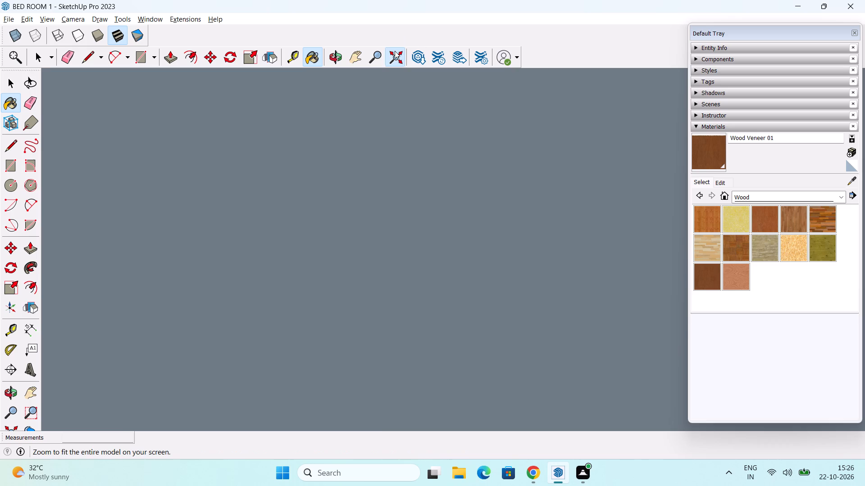
pyautogui.click(395, 51)
pyautogui.moveTo(398, 244); pyautogui.dragTo(444, 382, button='middle')
pyautogui.scroll(5, 483, 300)
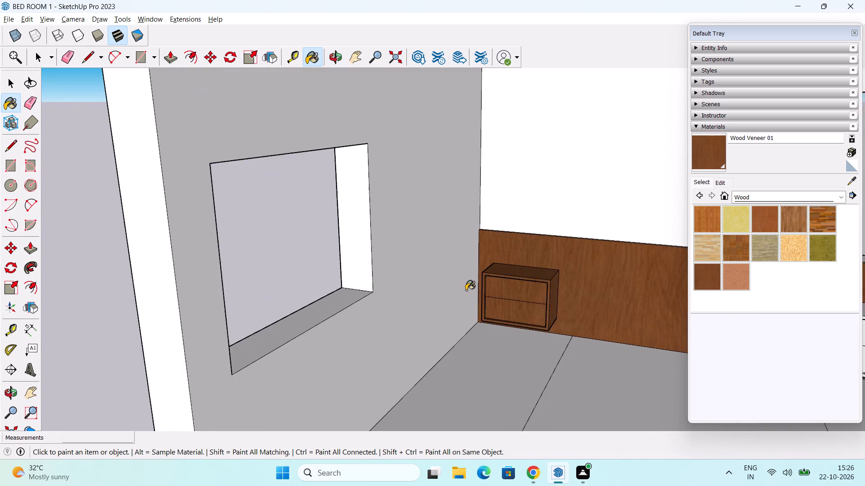
pyautogui.scroll(17, 466, 290)
pyautogui.moveTo(487, 305); pyautogui.dragTo(555, 299, button='middle')
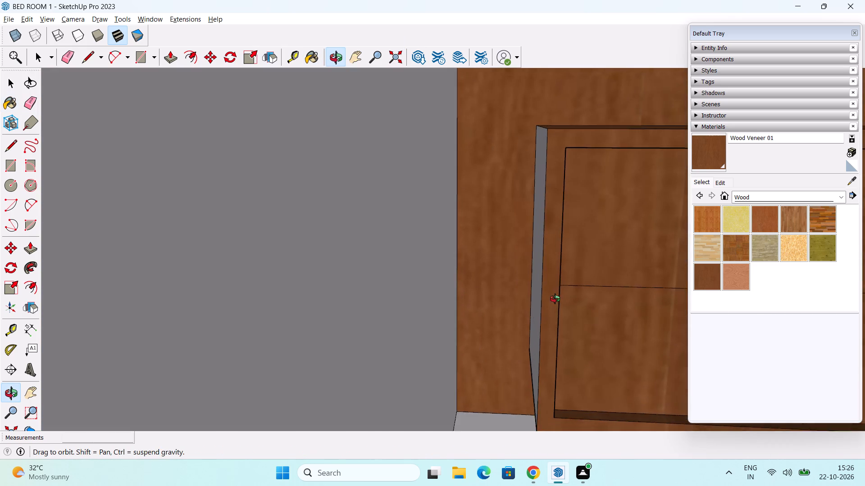
pyautogui.moveTo(555, 299); pyautogui.dragTo(572, 319, button='middle')
pyautogui.click(533, 292)
# Examine the whole bedroom, including the wall panel, both bedside boxes and the cabinet.
pyautogui.scroll(-7, 531, 280)
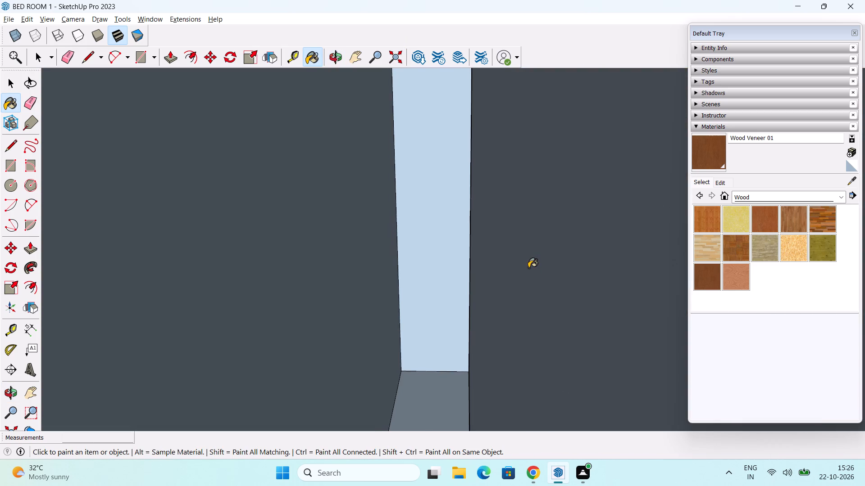
pyautogui.scroll(-9, 528, 268)
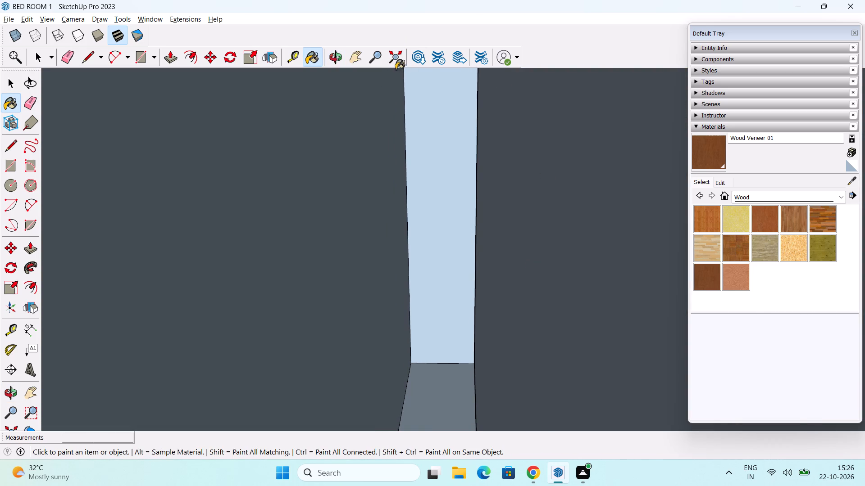
pyautogui.click(394, 58)
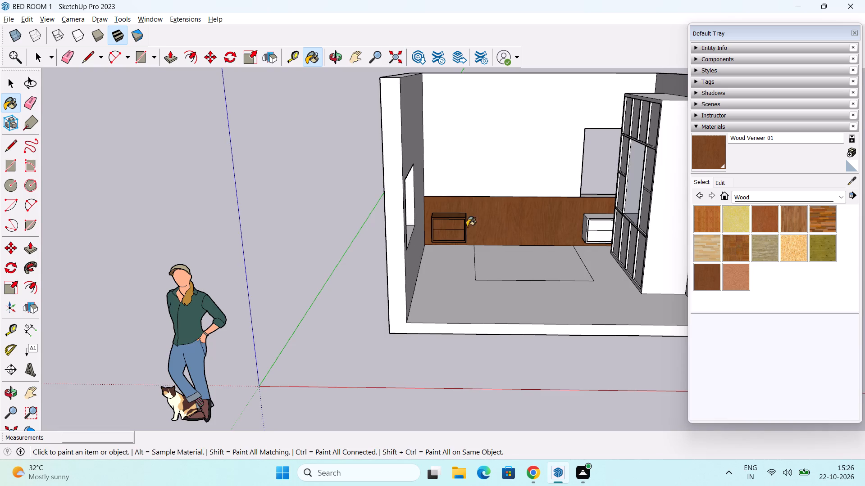
pyautogui.scroll(-2, 469, 225)
pyautogui.keyDown('shift'); pyautogui.moveTo(517, 232); pyautogui.dragTo(376, 233, button='middle'); pyautogui.keyUp('shift')
pyautogui.moveTo(413, 257); pyautogui.dragTo(450, 228, button='middle')
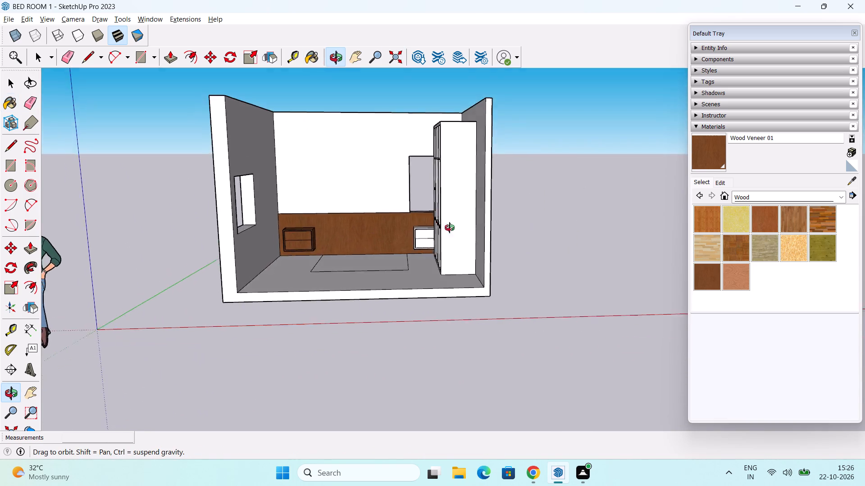
pyautogui.moveTo(450, 228); pyautogui.dragTo(511, 323, button='middle')
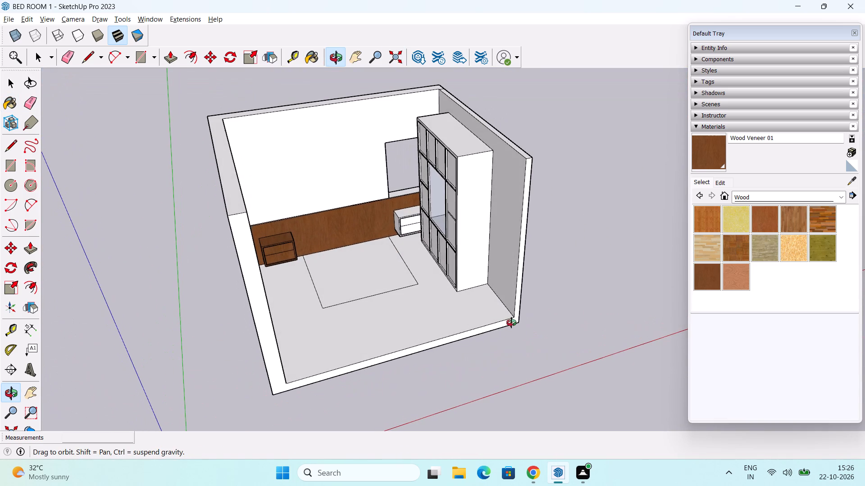
pyautogui.moveTo(511, 323); pyautogui.dragTo(511, 289, button='middle')
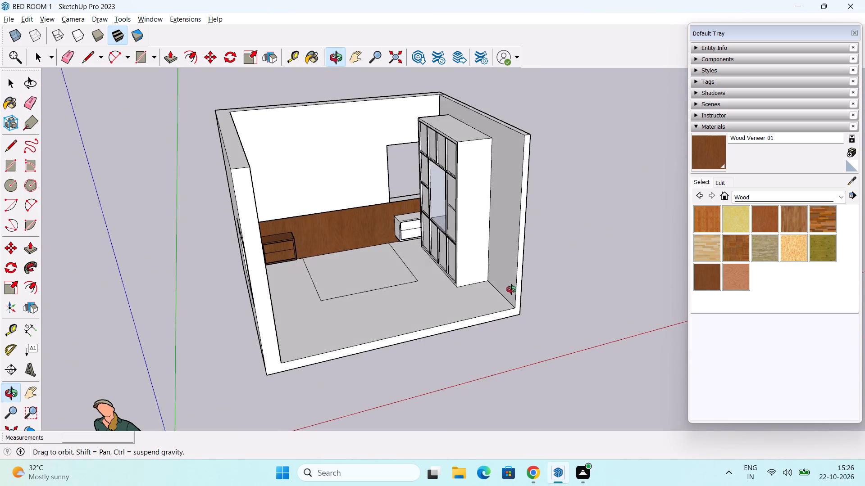
pyautogui.moveTo(511, 289); pyautogui.dragTo(511, 289, button='middle')
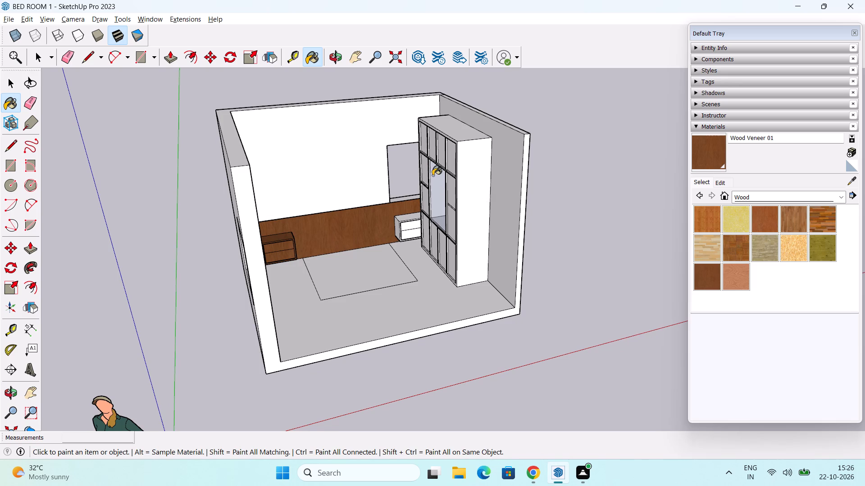
# Import the BED+04 model from the Downloads folder and place it on the floor over the bed outline.
pyautogui.scroll(-1, 452, 188)
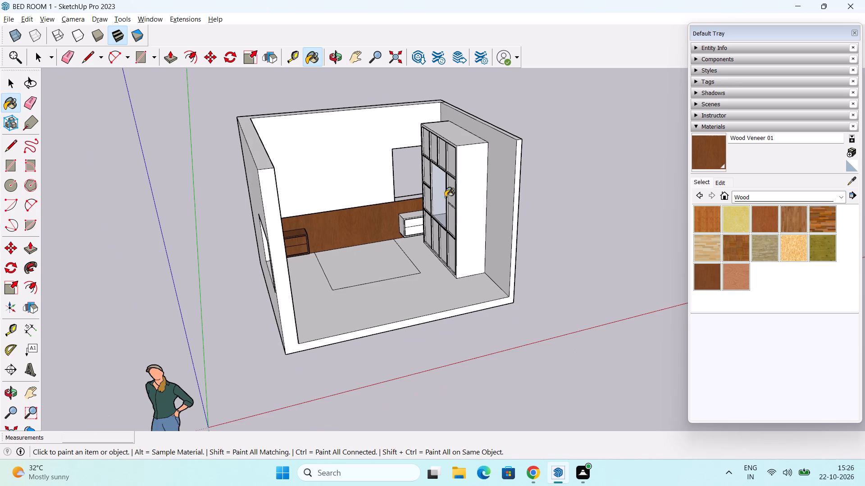
pyautogui.moveTo(451, 195); pyautogui.dragTo(448, 277, button='middle')
pyautogui.scroll(5, 408, 229)
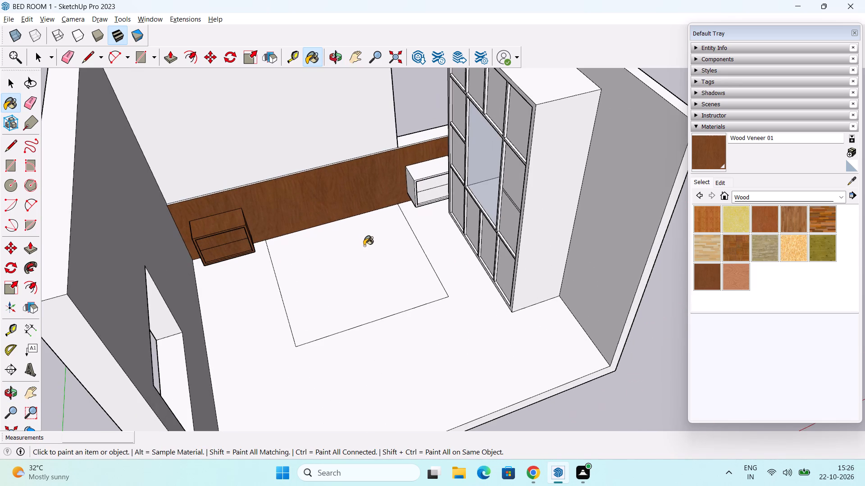
pyautogui.press('space')
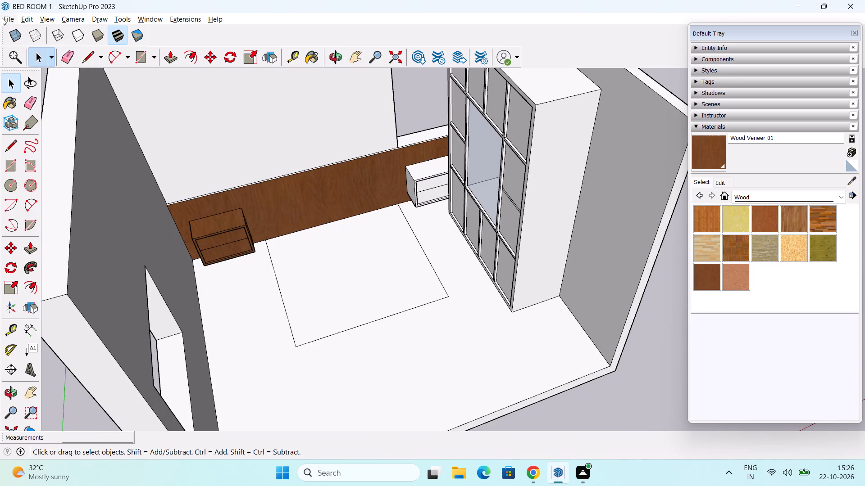
pyautogui.click(2, 18)
pyautogui.click(80, 189)
pyautogui.click(60, 177)
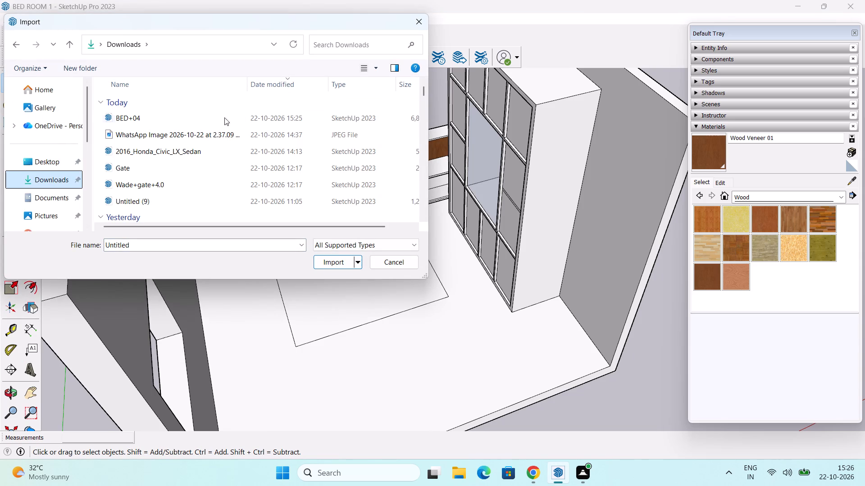
pyautogui.click(194, 118)
pyautogui.click(342, 263)
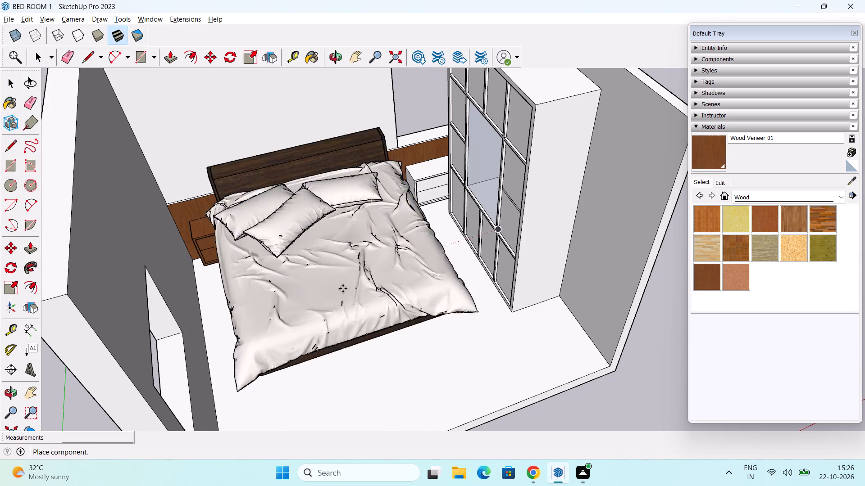
pyautogui.scroll(1, 362, 309)
pyautogui.moveTo(362, 308); pyautogui.dragTo(437, 307, button='middle')
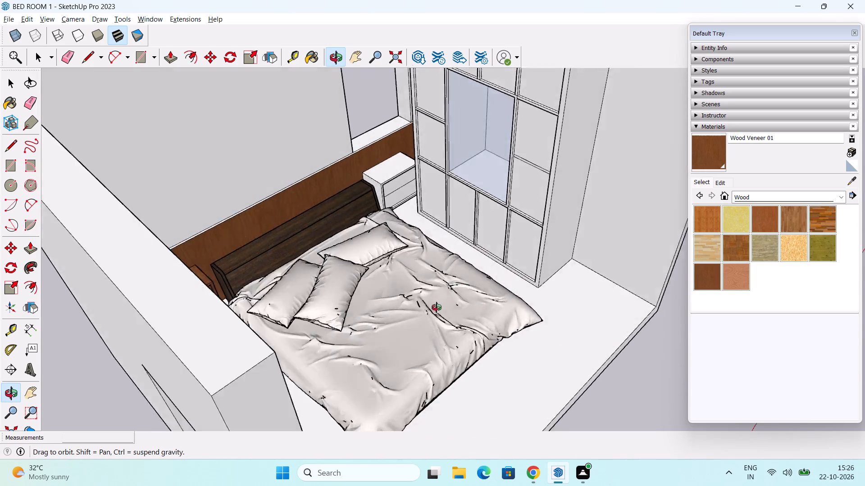
pyautogui.moveTo(437, 307); pyautogui.dragTo(414, 421, button='middle')
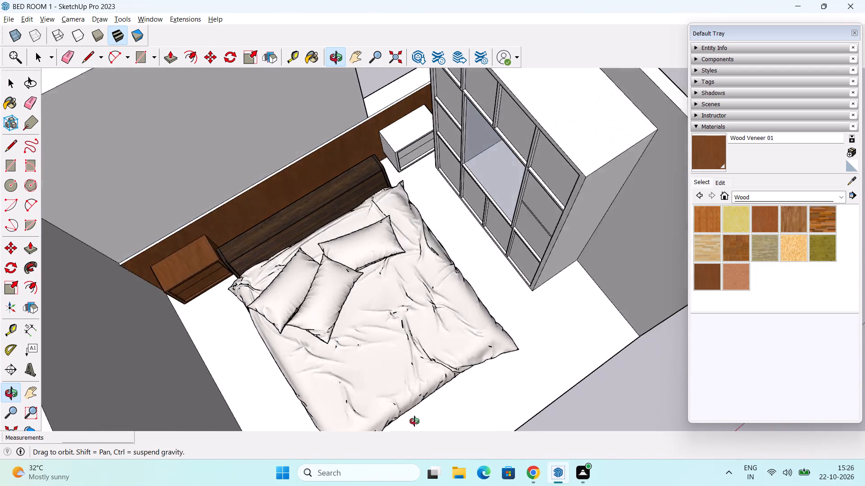
pyautogui.moveTo(414, 421); pyautogui.dragTo(425, 411, button='middle')
pyautogui.click(411, 347)
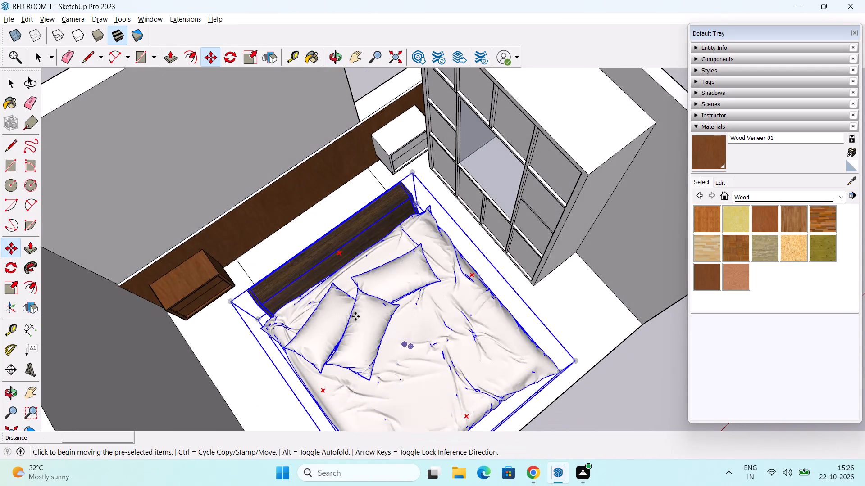
# Scale the bed's width to 0.81 along the red axis from its window-wall side.
pyautogui.scroll(-1, 350, 313)
pyautogui.moveTo(360, 319); pyautogui.dragTo(299, 235, button='middle')
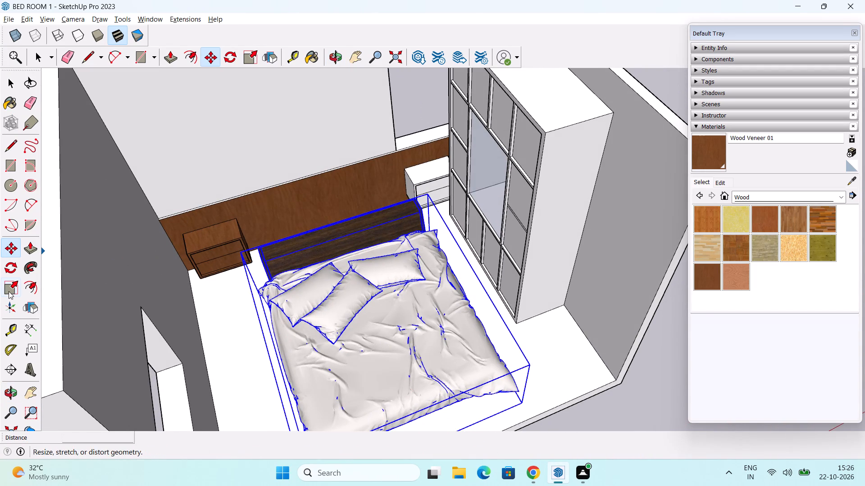
pyautogui.click(9, 286)
pyautogui.moveTo(367, 328); pyautogui.dragTo(322, 219, button='middle')
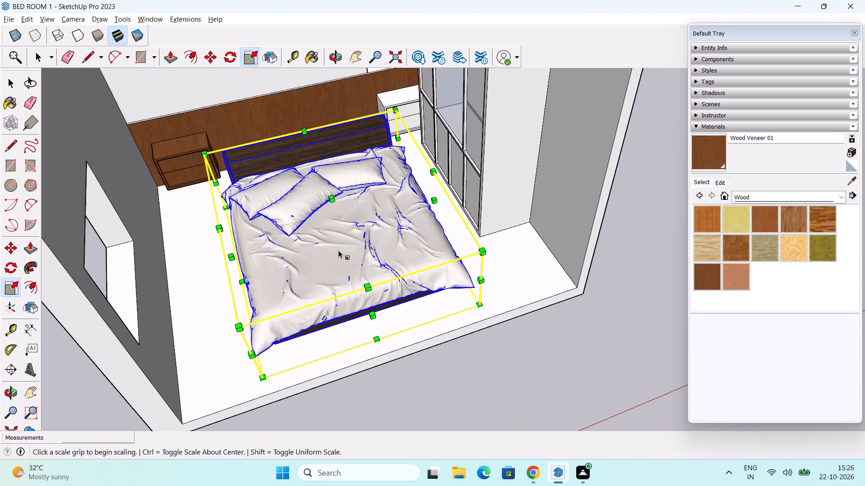
pyautogui.moveTo(339, 250); pyautogui.dragTo(298, 234, button='middle')
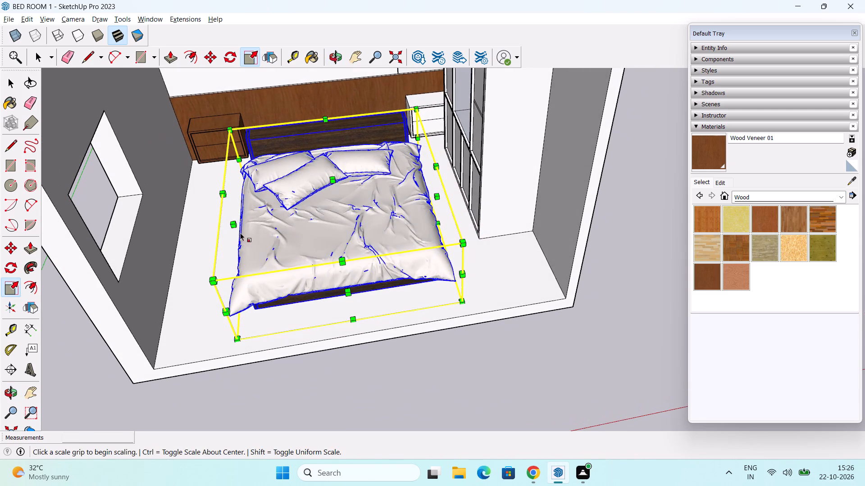
pyautogui.moveTo(236, 227); pyautogui.dragTo(275, 229)
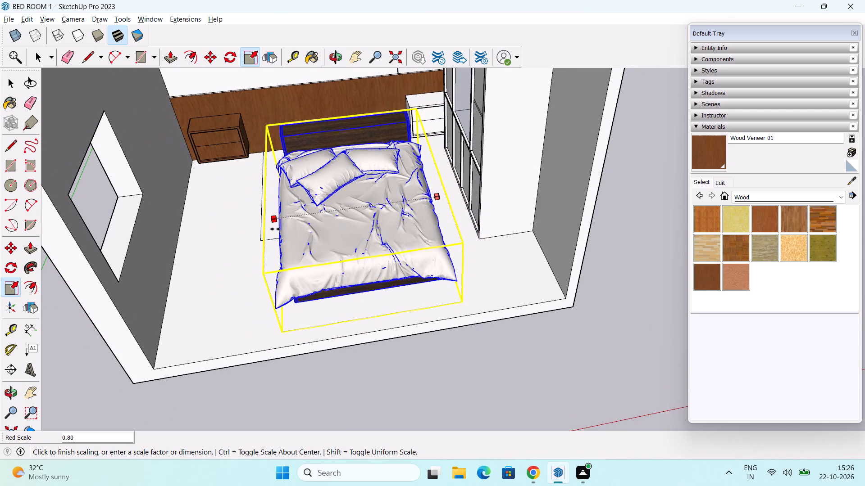
pyautogui.moveTo(275, 229); pyautogui.dragTo(275, 229)
# Shorten the bed along the green axis by scaling it from the foot end.
pyautogui.moveTo(369, 290); pyautogui.dragTo(370, 288)
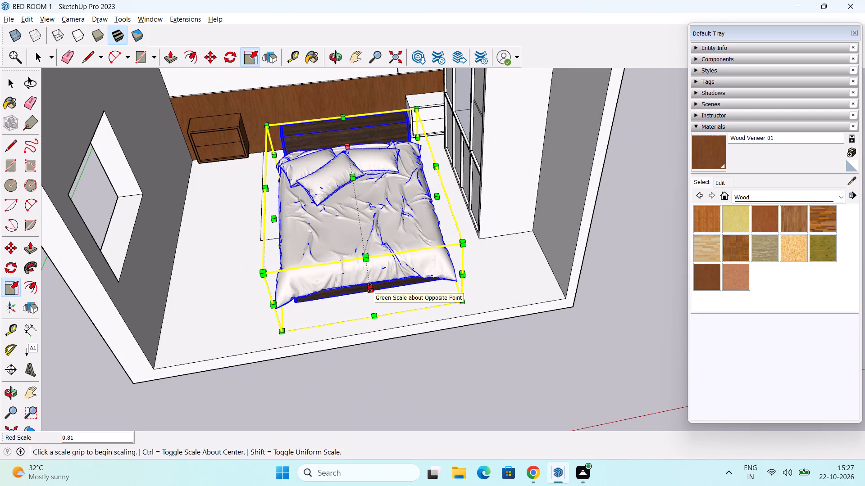
pyautogui.moveTo(370, 288); pyautogui.dragTo(365, 244)
# Narrow the bed further by scaling it inward from its cabinet-facing side.
pyautogui.moveTo(295, 250); pyautogui.dragTo(418, 379, button='middle')
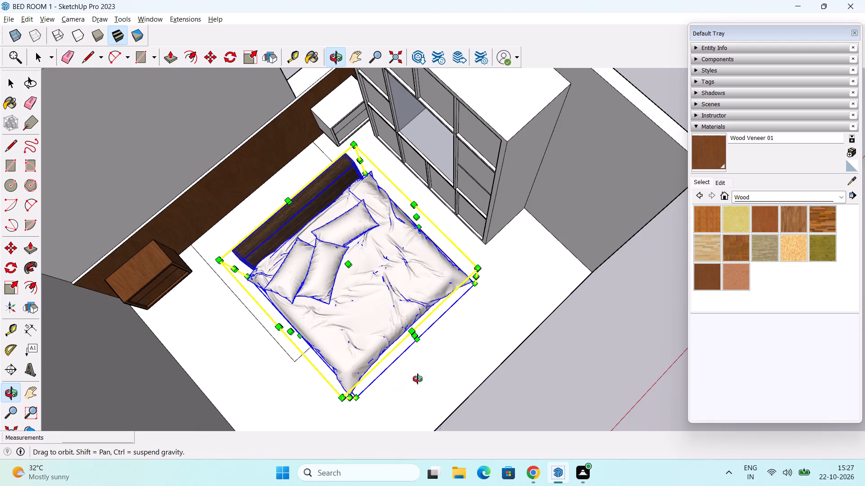
pyautogui.moveTo(418, 379); pyautogui.dragTo(419, 375, button='middle')
pyautogui.keyDown('shift'); pyautogui.moveTo(290, 327); pyautogui.dragTo(339, 298, button='middle'); pyautogui.keyUp('shift')
pyautogui.moveTo(357, 301); pyautogui.dragTo(340, 288, button='middle')
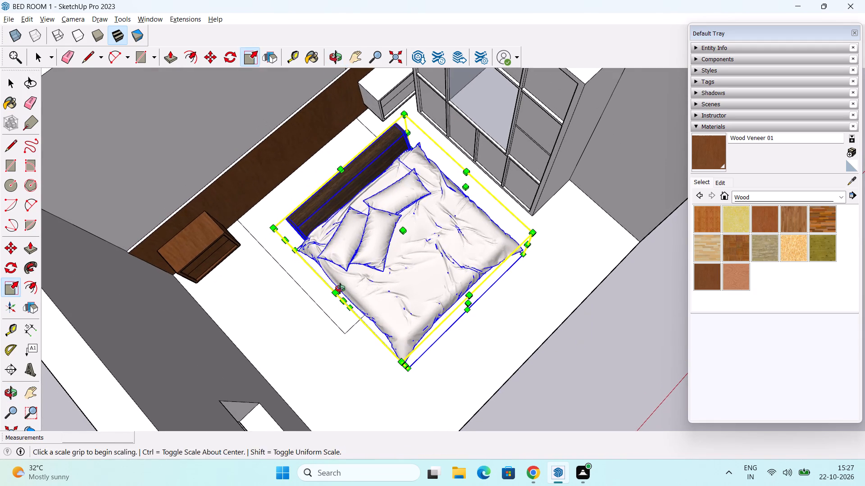
pyautogui.moveTo(340, 288); pyautogui.dragTo(329, 299, button='middle')
pyautogui.keyDown('shift'); pyautogui.moveTo(327, 295); pyautogui.dragTo(365, 290, button='middle'); pyautogui.keyUp('shift')
pyautogui.scroll(1, 363, 250)
pyautogui.moveTo(528, 177); pyautogui.dragTo(504, 185)
pyautogui.moveTo(462, 198); pyautogui.dragTo(448, 214, button='middle')
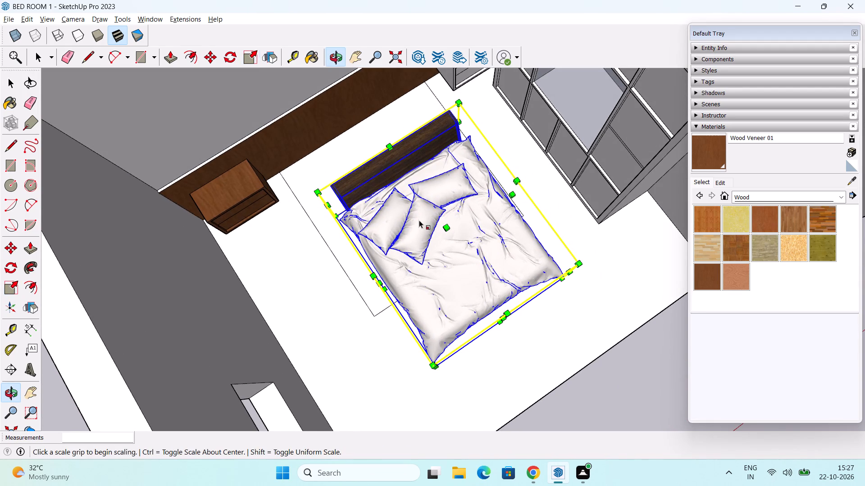
# Examine the resized bed's position and headboard corner relative to the wall panel, bedside boxes and floor outline.
pyautogui.press('space')
pyautogui.moveTo(366, 282); pyautogui.dragTo(370, 136, button='middle')
pyautogui.moveTo(435, 284); pyautogui.dragTo(372, 150, button='middle')
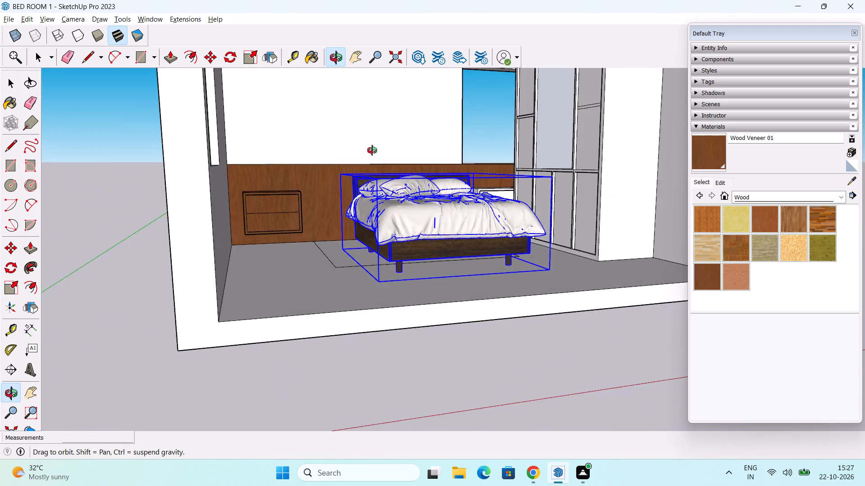
pyautogui.moveTo(372, 150); pyautogui.dragTo(473, 335, button='middle')
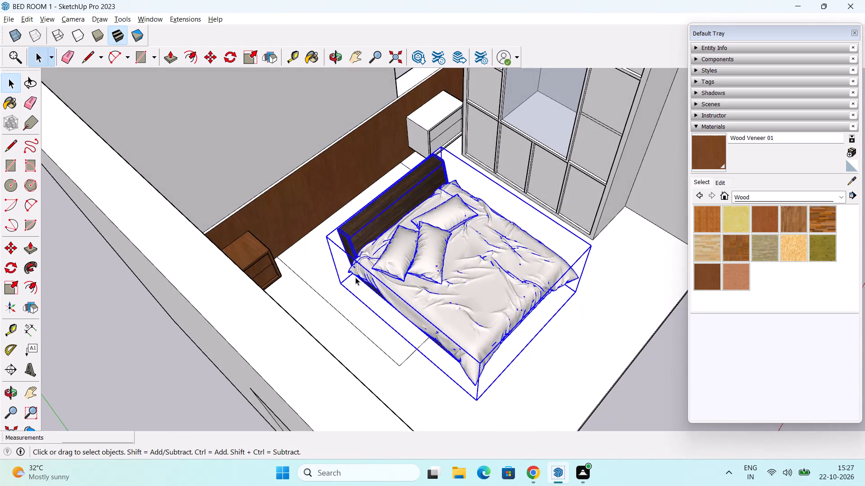
pyautogui.scroll(5, 355, 277)
pyautogui.moveTo(400, 316); pyautogui.dragTo(322, 154, button='middle')
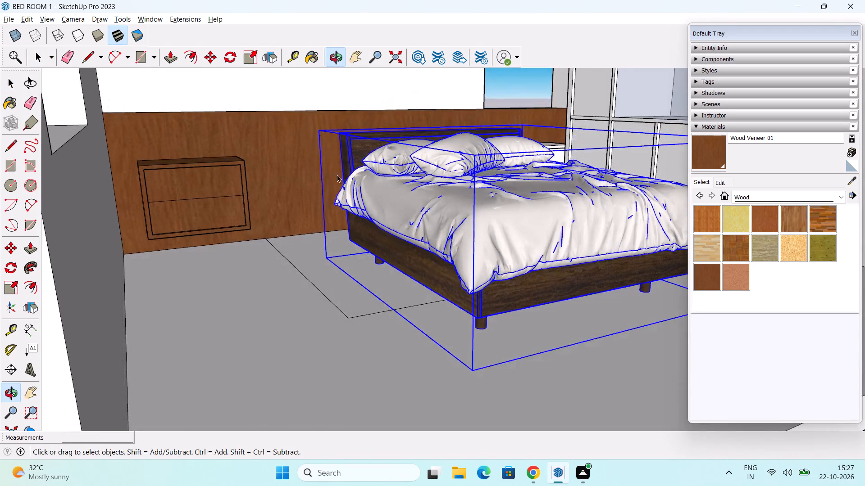
pyautogui.moveTo(341, 194); pyautogui.dragTo(405, 371, button='middle')
pyautogui.moveTo(380, 352); pyautogui.dragTo(470, 342, button='middle')
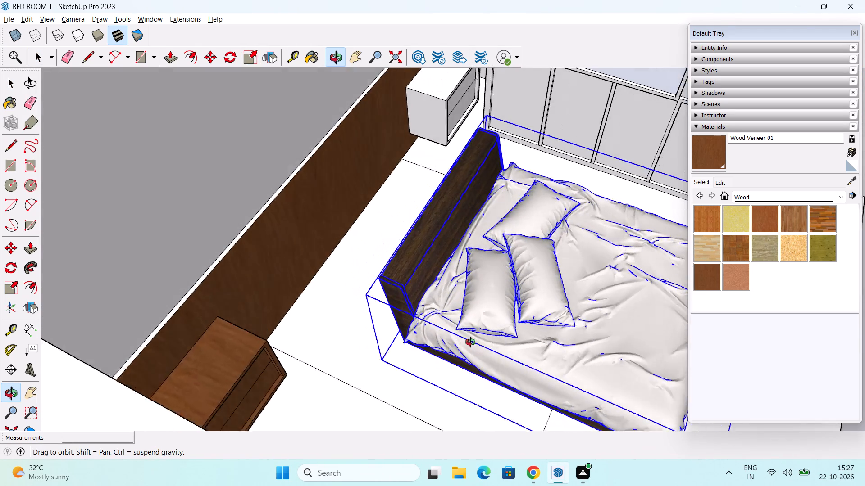
pyautogui.moveTo(470, 342); pyautogui.dragTo(469, 351, button='middle')
pyautogui.scroll(3, 440, 369)
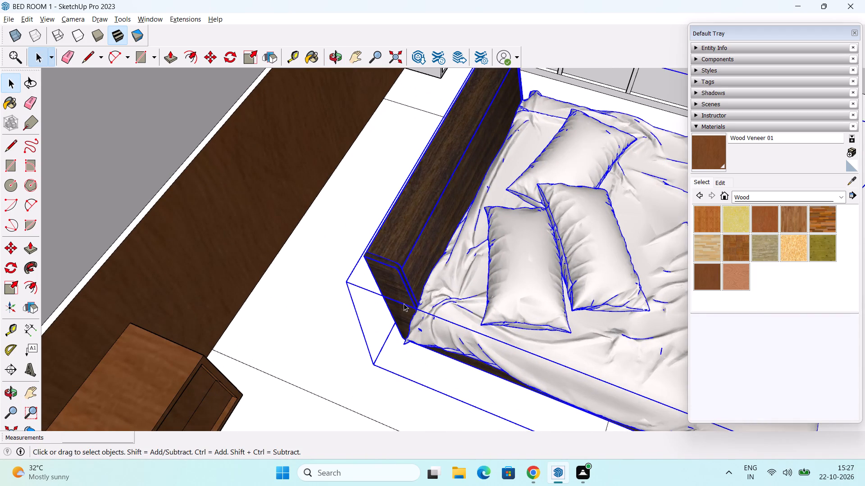
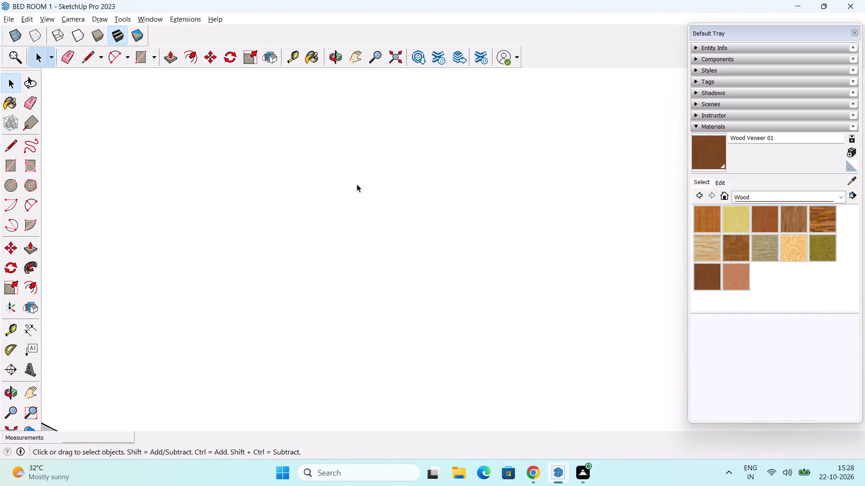
# Draw a vertical line up the wood wall panel from the corner of the floor outline beside the wooden nightstand.
pyautogui.click(394, 57)
pyautogui.moveTo(450, 157); pyautogui.dragTo(450, 169, button='middle')
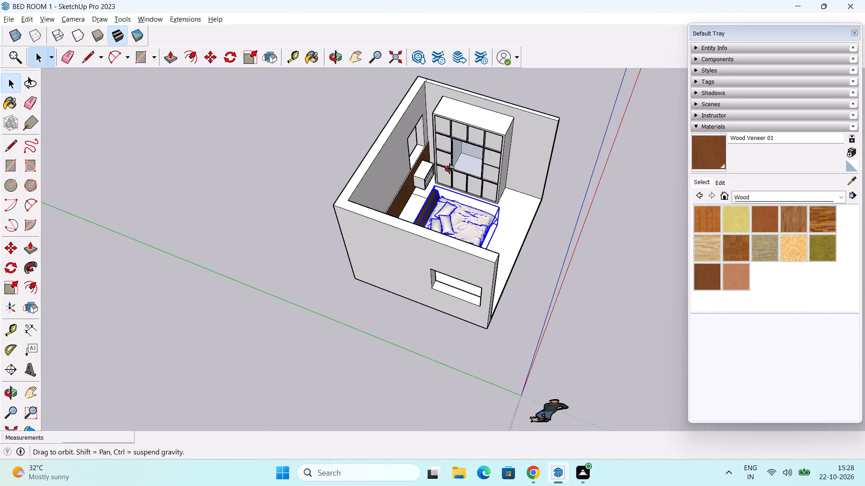
pyautogui.moveTo(450, 169); pyautogui.dragTo(429, 230, button='middle')
pyautogui.scroll(11, 435, 226)
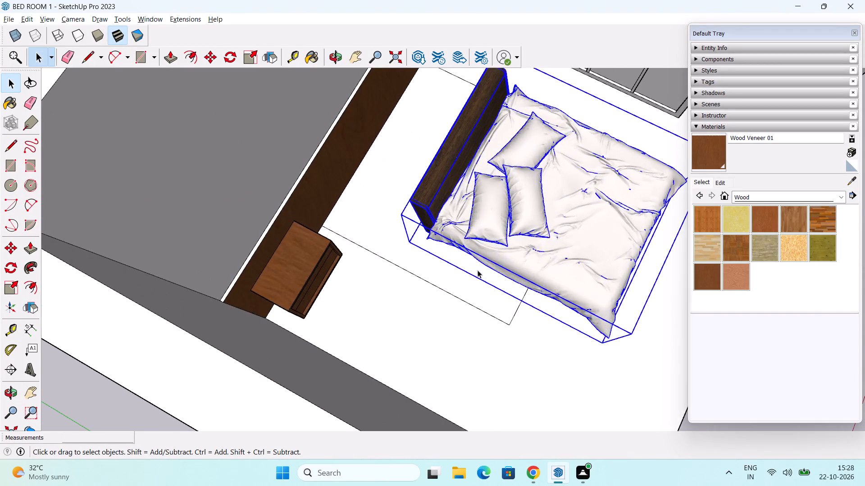
pyautogui.moveTo(478, 270); pyautogui.dragTo(378, 219, button='middle')
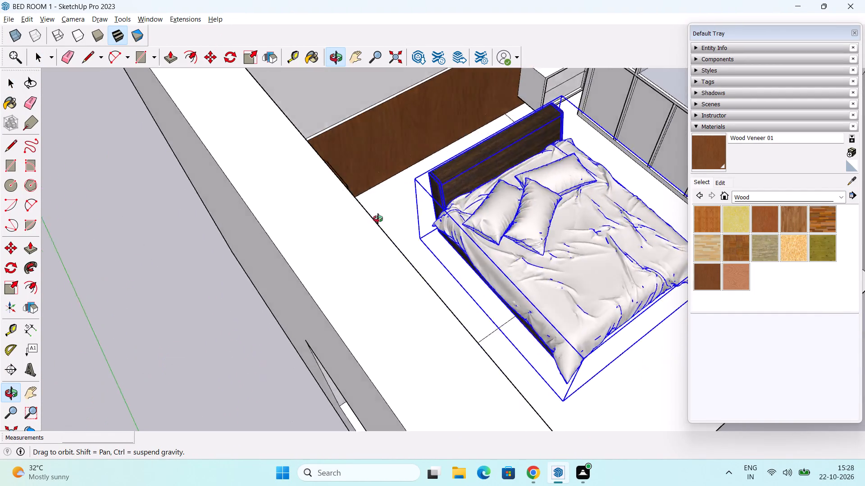
pyautogui.moveTo(378, 219); pyautogui.dragTo(247, 143, button='middle')
pyautogui.scroll(2, 402, 203)
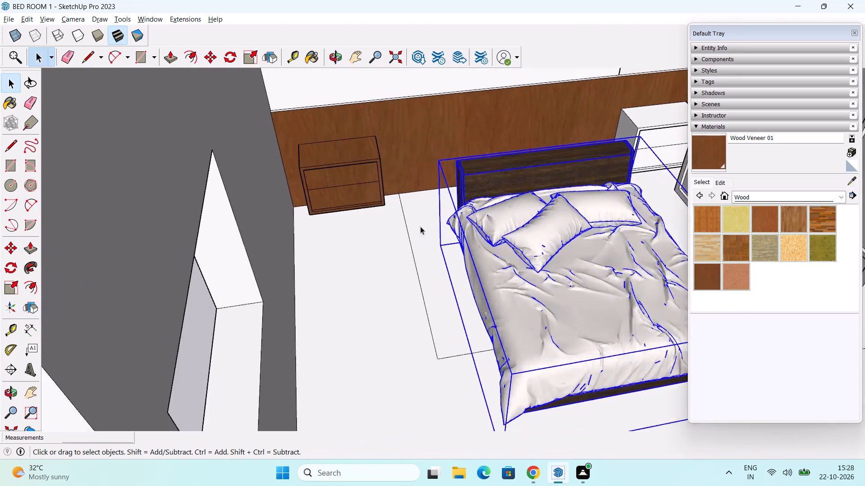
pyautogui.scroll(11, 420, 226)
pyautogui.moveTo(463, 258); pyautogui.dragTo(583, 241, button='middle')
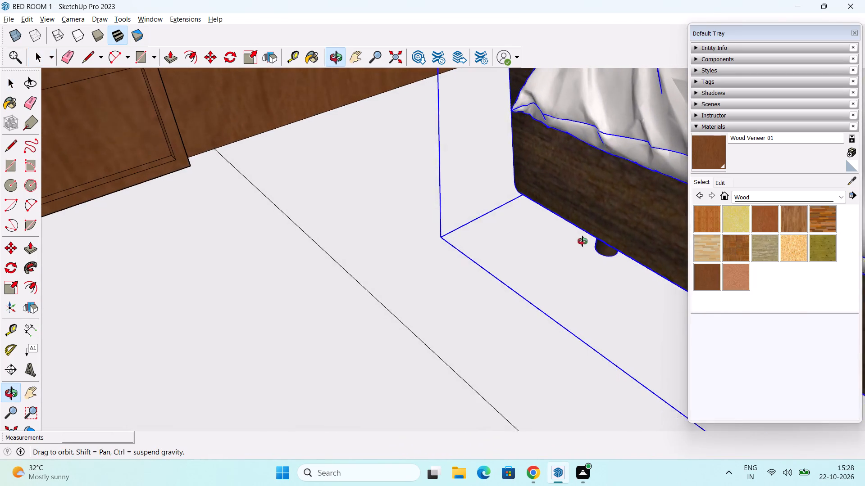
pyautogui.moveTo(583, 241); pyautogui.dragTo(586, 241, button='middle')
pyautogui.keyDown('shift'); pyautogui.moveTo(555, 250); pyautogui.dragTo(501, 248, button='middle'); pyautogui.keyUp('shift')
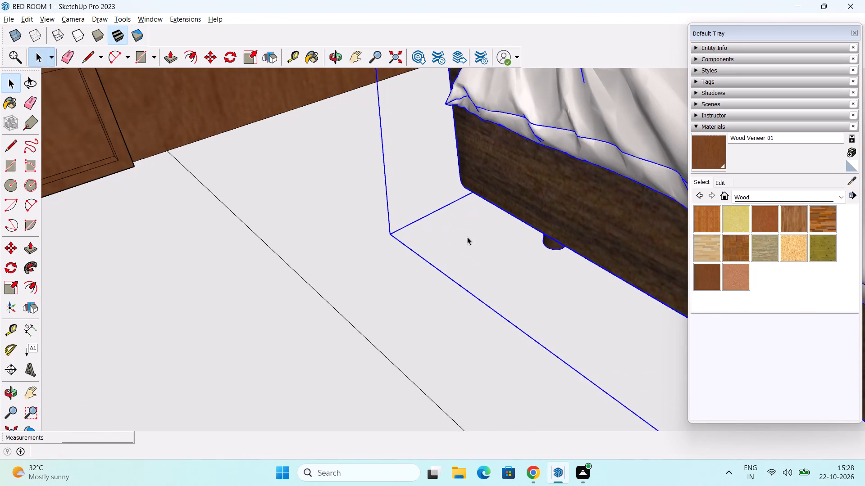
pyautogui.moveTo(467, 237); pyautogui.dragTo(522, 230, button='middle')
pyautogui.moveTo(481, 223); pyautogui.dragTo(494, 229, button='middle')
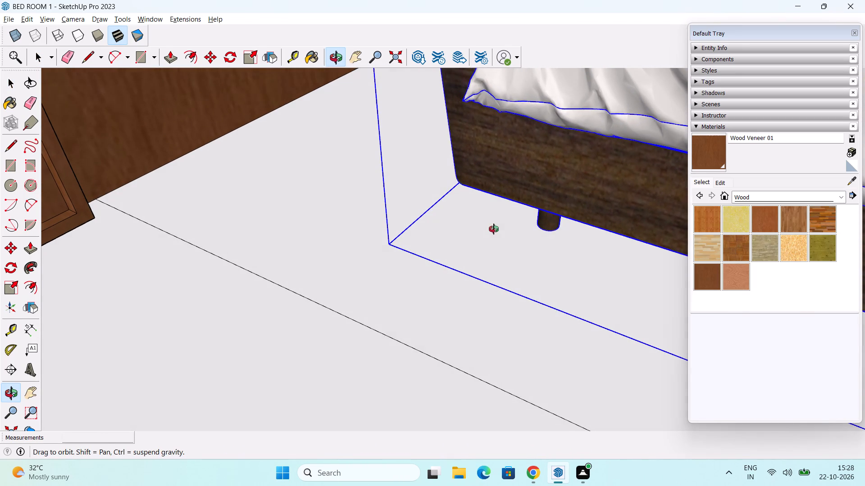
pyautogui.moveTo(494, 229); pyautogui.dragTo(494, 229, button='middle')
pyautogui.moveTo(492, 230); pyautogui.dragTo(458, 224, button='middle')
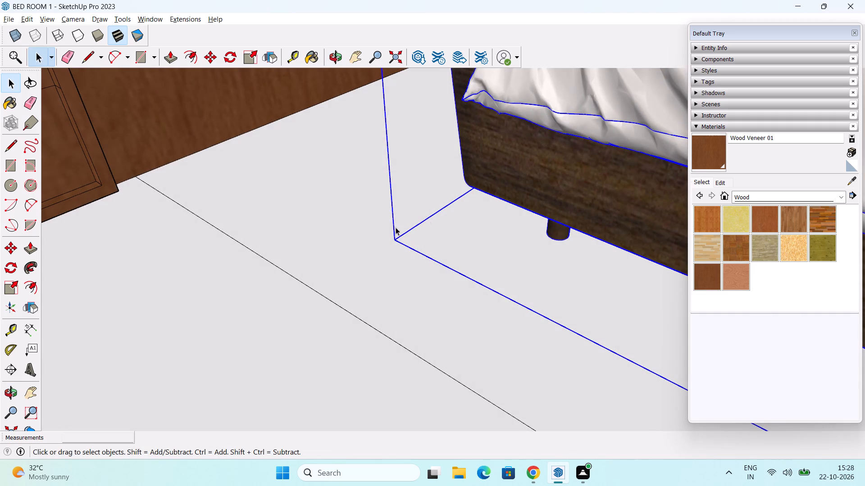
pyautogui.press('l')
pyautogui.click(136, 176)
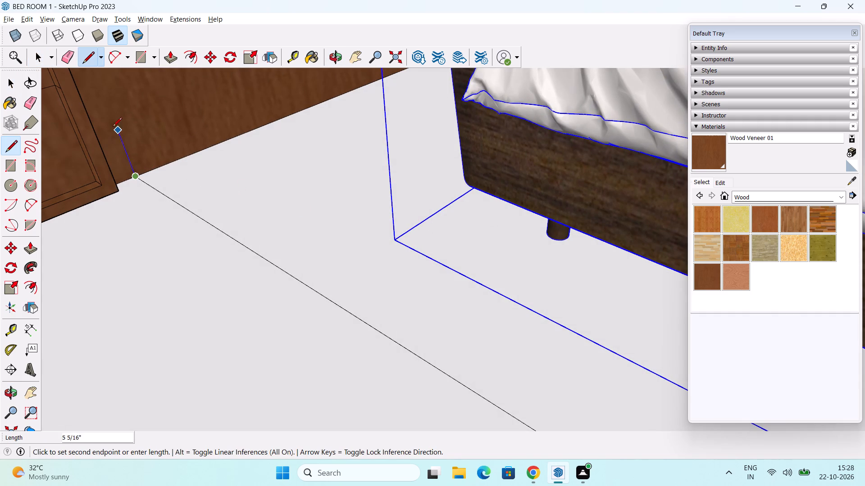
pyautogui.scroll(-4, 113, 123)
pyautogui.moveTo(113, 123); pyautogui.dragTo(162, 244, button='middle')
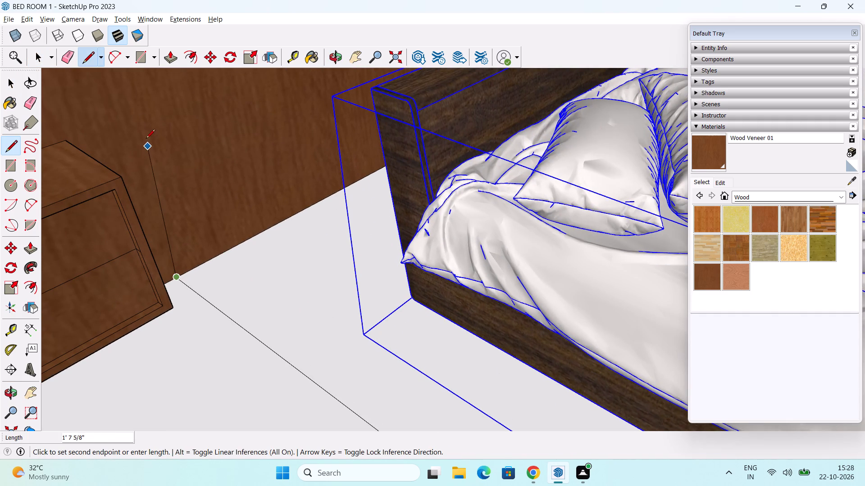
pyautogui.click(121, 108)
pyautogui.moveTo(169, 199); pyautogui.dragTo(174, 183, button='middle')
pyautogui.press('space')
# Move the bed by its lower bounding-box corner to the floor outline's corner at the wood wall panel.
pyautogui.moveTo(234, 257); pyautogui.dragTo(226, 244, button='middle')
pyautogui.keyDown('shift'); pyautogui.moveTo(255, 301); pyautogui.dragTo(282, 284, button='middle'); pyautogui.keyUp('shift')
pyautogui.moveTo(342, 296); pyautogui.dragTo(385, 285, button='middle')
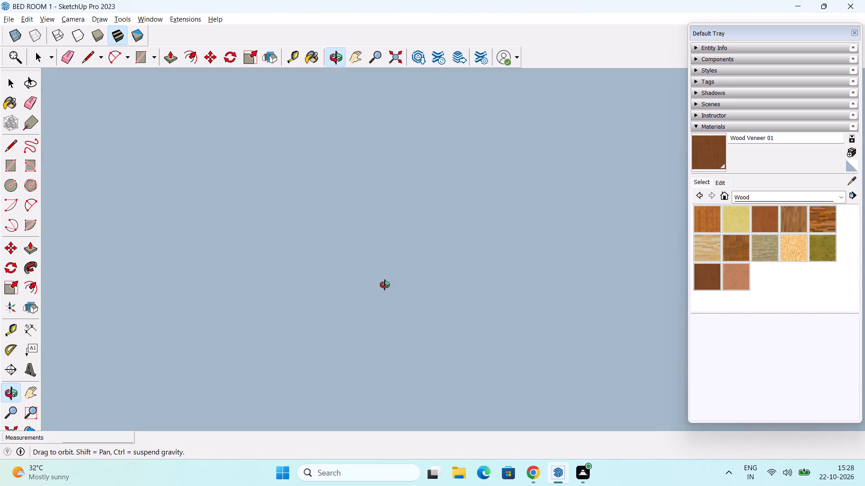
pyautogui.moveTo(385, 285); pyautogui.dragTo(318, 325, button='middle')
pyautogui.press('m')
pyautogui.scroll(3, 405, 289)
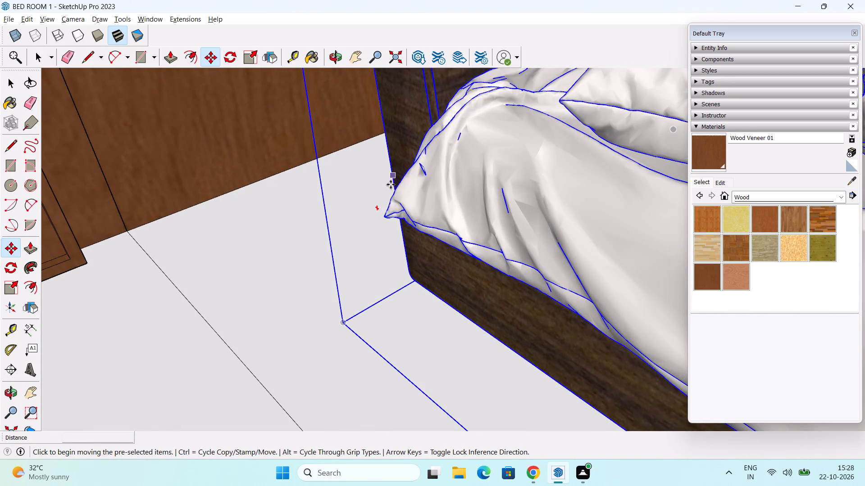
pyautogui.moveTo(411, 288); pyautogui.dragTo(447, 281, button='middle')
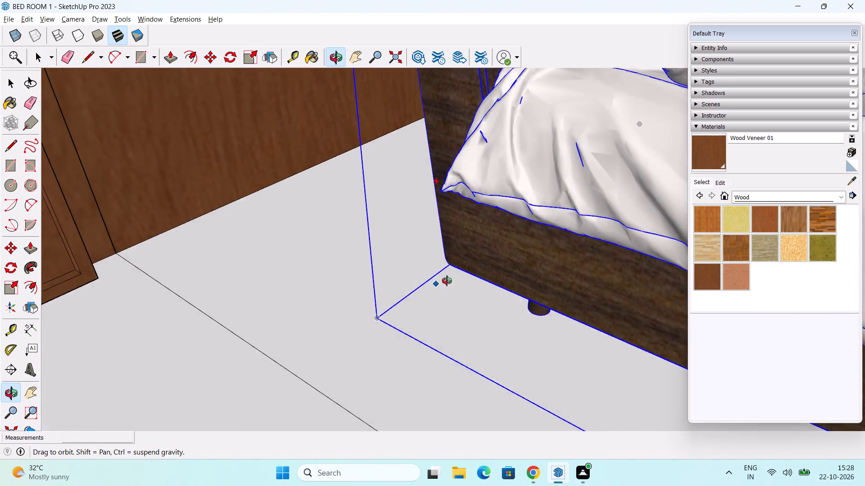
pyautogui.moveTo(447, 281); pyautogui.dragTo(447, 283, button='middle')
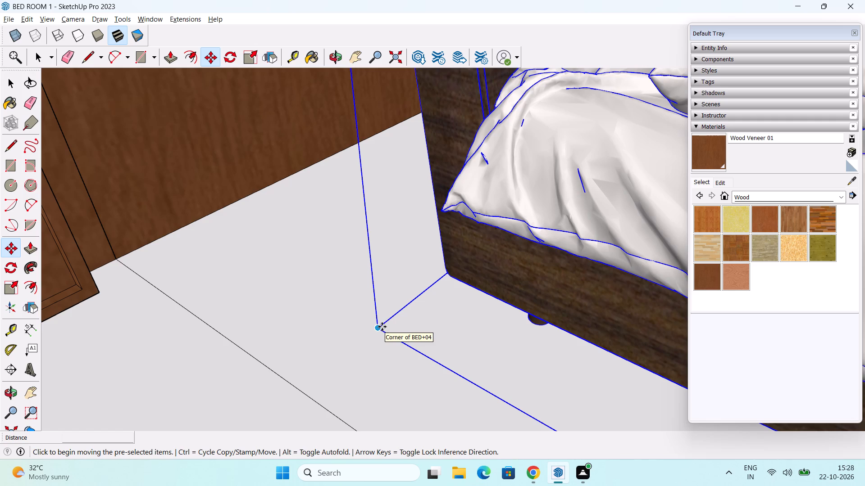
pyautogui.moveTo(401, 317); pyautogui.dragTo(284, 257, button='middle')
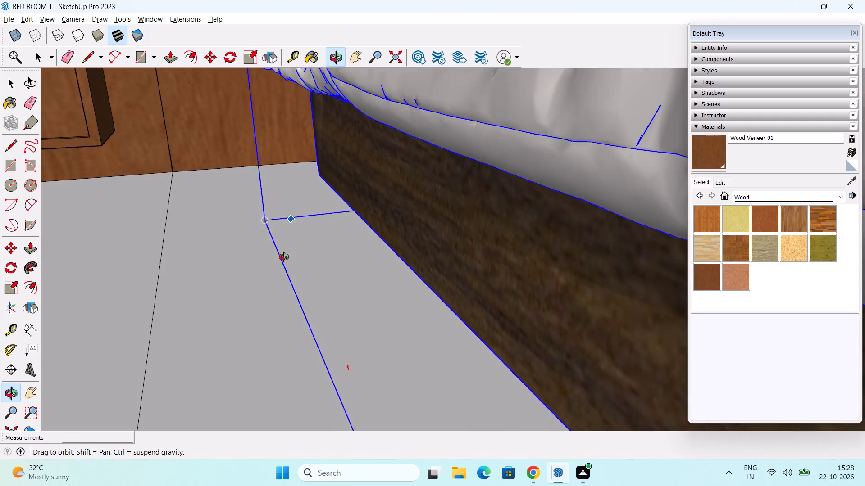
pyautogui.moveTo(284, 257); pyautogui.dragTo(349, 319, button='middle')
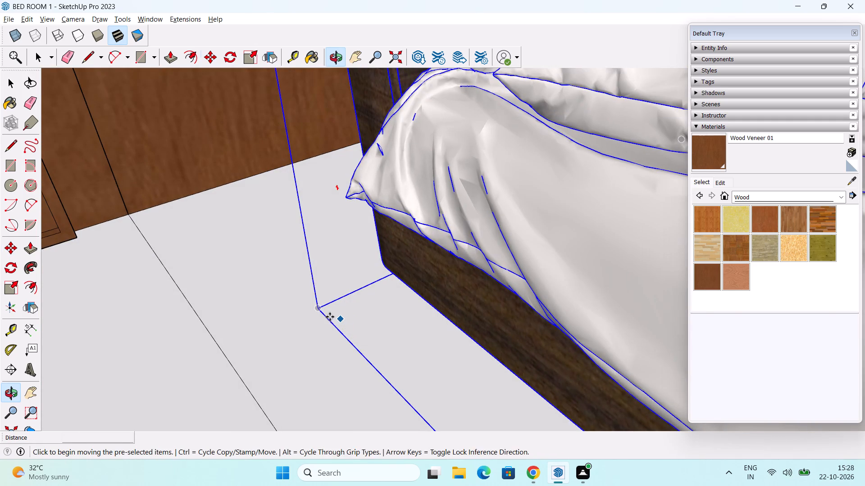
pyautogui.click(319, 307)
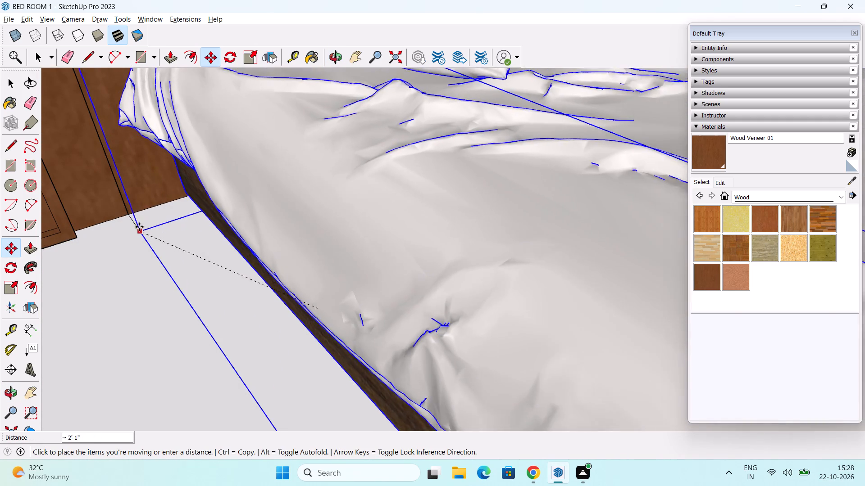
pyautogui.click(127, 212)
# Scale the bed along the red axis by about 1.08, widening it toward the wooden nightstand.
pyautogui.scroll(-9, 143, 217)
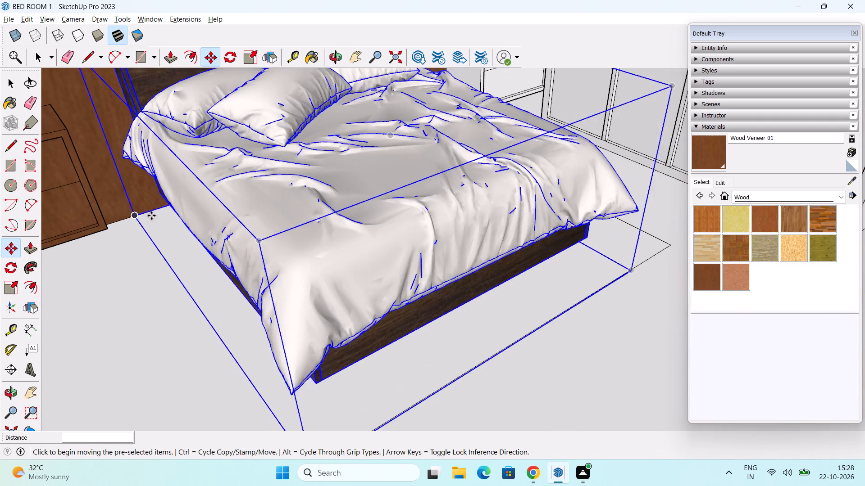
pyautogui.scroll(-5, 151, 216)
pyautogui.moveTo(204, 224); pyautogui.dragTo(53, 111, button='middle')
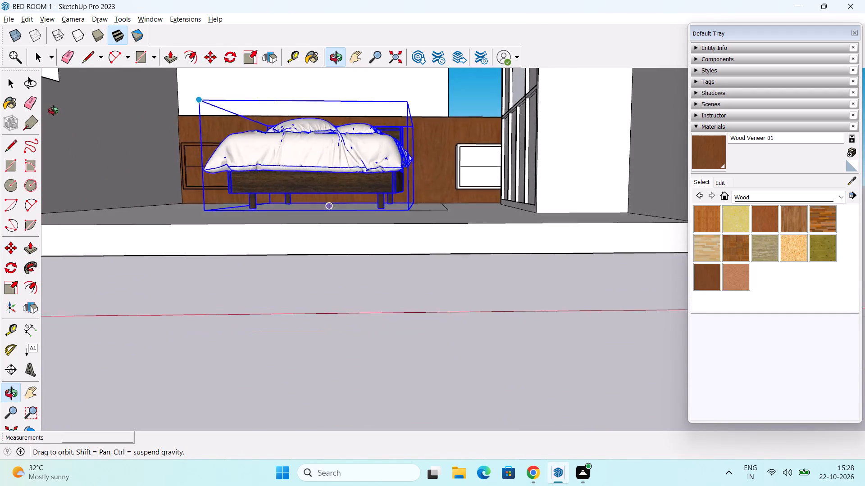
pyautogui.moveTo(53, 111); pyautogui.dragTo(275, 283, button='middle')
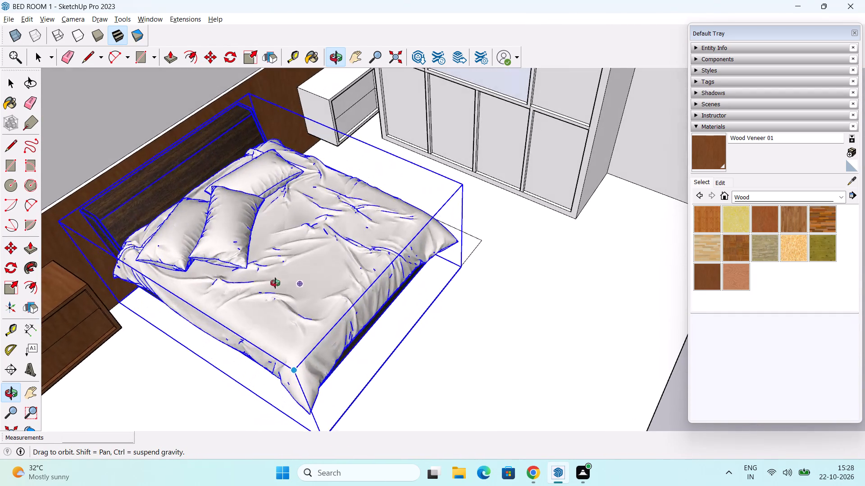
pyautogui.moveTo(275, 283); pyautogui.dragTo(265, 270, button='middle')
pyautogui.keyDown('shift'); pyautogui.moveTo(254, 299); pyautogui.dragTo(264, 280, button='middle'); pyautogui.keyUp('shift')
pyautogui.moveTo(293, 281); pyautogui.dragTo(244, 280, button='middle')
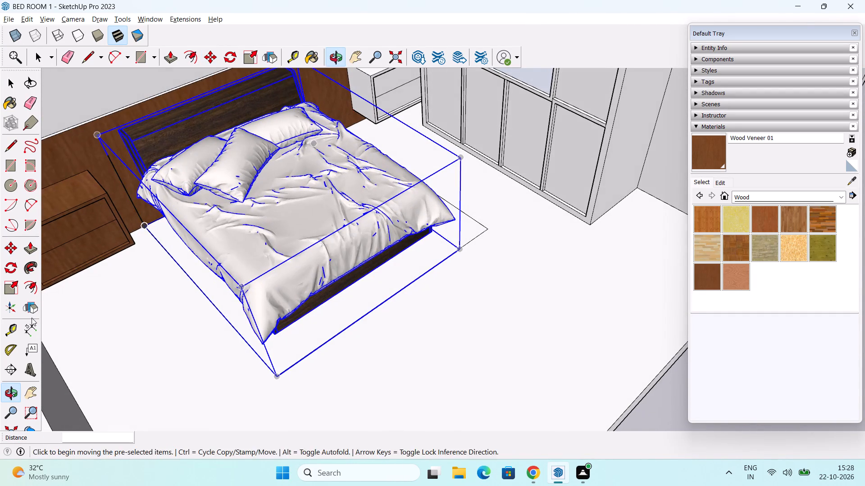
pyautogui.click(12, 287)
pyautogui.scroll(7, 182, 288)
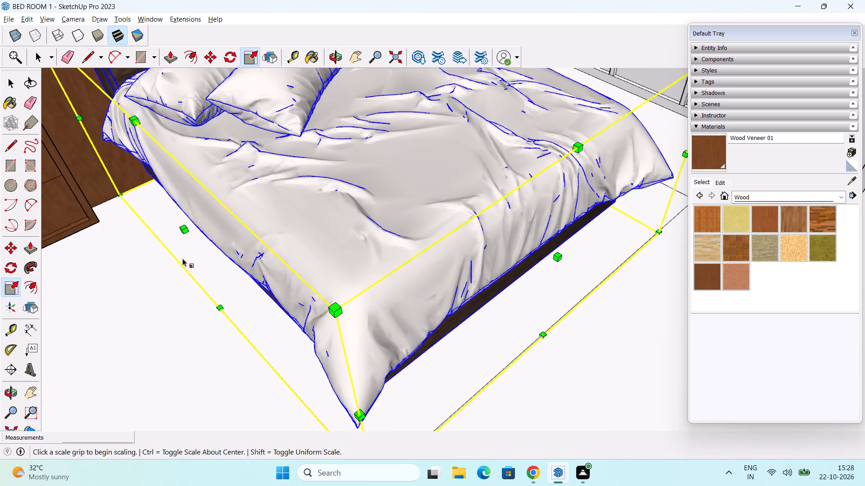
pyautogui.scroll(1, 182, 258)
pyautogui.click(182, 219)
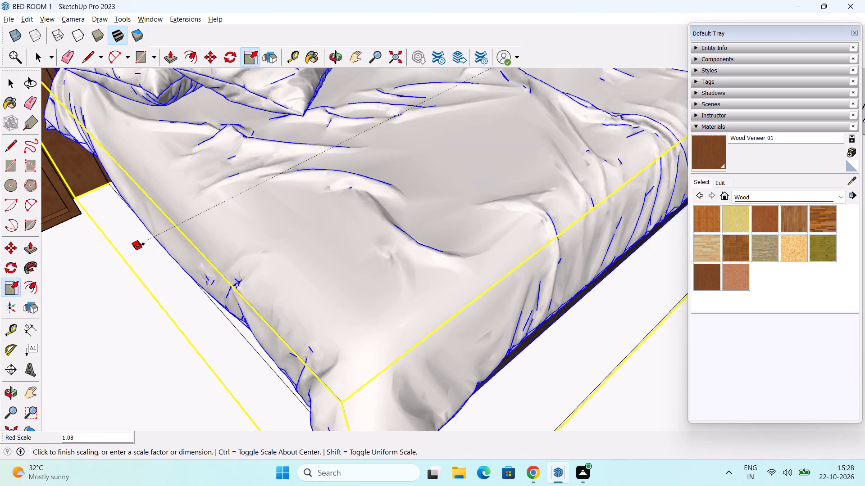
pyautogui.click(140, 245)
# Scale the bed along the red axis from its other side, widening it toward the white nightstand.
pyautogui.scroll(-6, 146, 236)
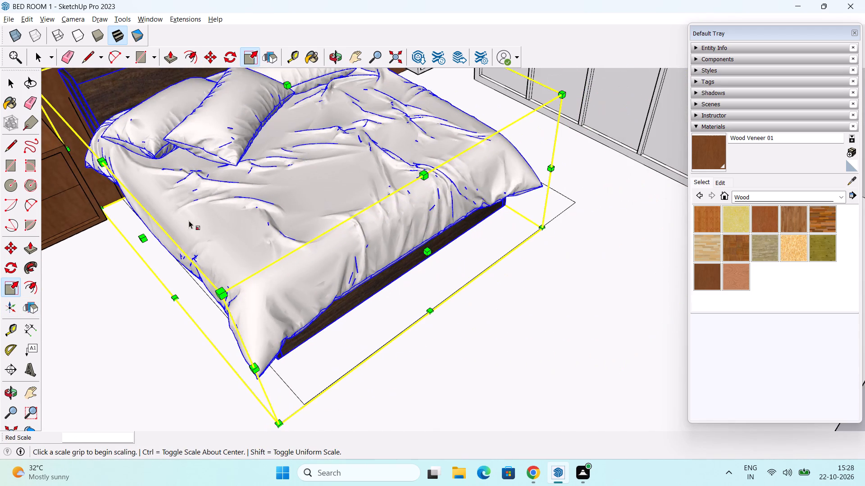
pyautogui.keyDown('shift'); pyautogui.moveTo(206, 211); pyautogui.dragTo(223, 324, button='middle'); pyautogui.keyUp('shift')
pyautogui.moveTo(255, 311); pyautogui.dragTo(187, 285, button='middle')
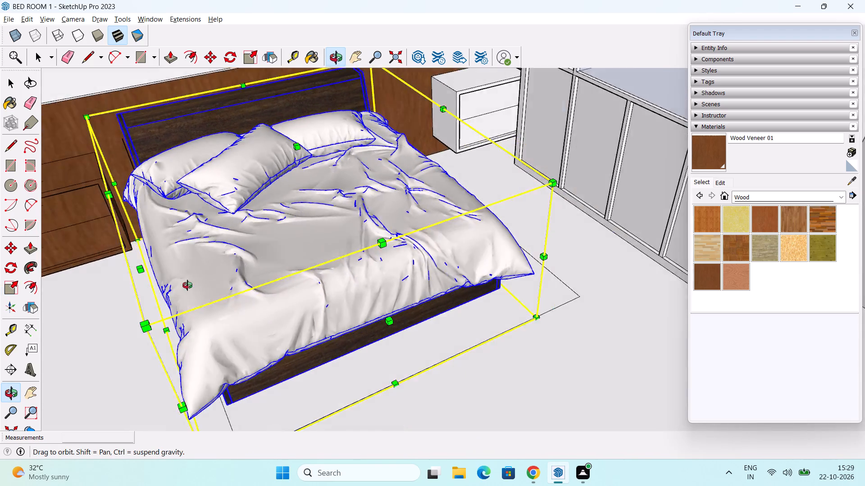
pyautogui.moveTo(187, 285); pyautogui.dragTo(137, 306, button='middle')
pyautogui.moveTo(329, 299); pyautogui.dragTo(232, 347, button='middle')
pyautogui.moveTo(327, 340); pyautogui.dragTo(194, 346, button='middle')
pyautogui.moveTo(290, 308); pyautogui.dragTo(362, 376, button='middle')
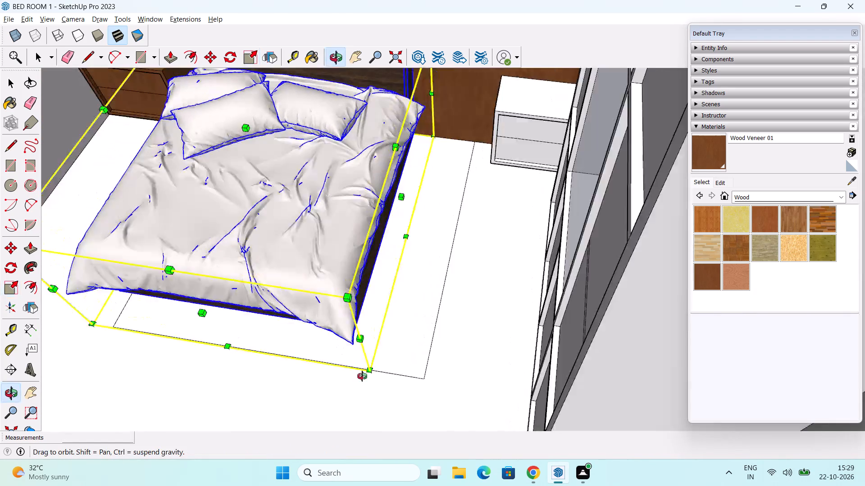
pyautogui.moveTo(362, 376); pyautogui.dragTo(366, 371, button='middle')
pyautogui.moveTo(398, 199); pyautogui.dragTo(447, 206)
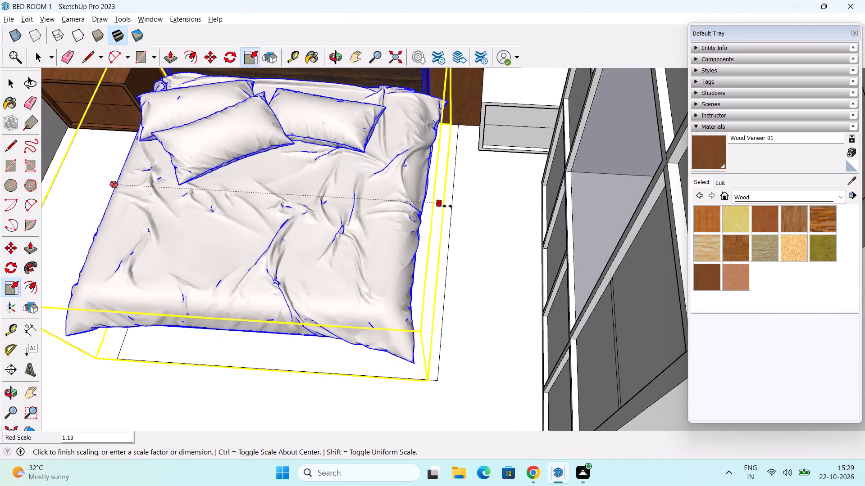
pyautogui.moveTo(447, 206); pyautogui.dragTo(467, 207)
# Scale the bed along the green axis by about 1.08, lengthening it at the foot end.
pyautogui.scroll(-2, 448, 195)
pyautogui.moveTo(431, 202); pyautogui.dragTo(444, 308, button='middle')
pyautogui.moveTo(448, 308); pyautogui.dragTo(455, 247, button='middle')
pyautogui.moveTo(218, 319); pyautogui.dragTo(345, 251, button='middle')
pyautogui.moveTo(348, 270); pyautogui.dragTo(360, 255, button='middle')
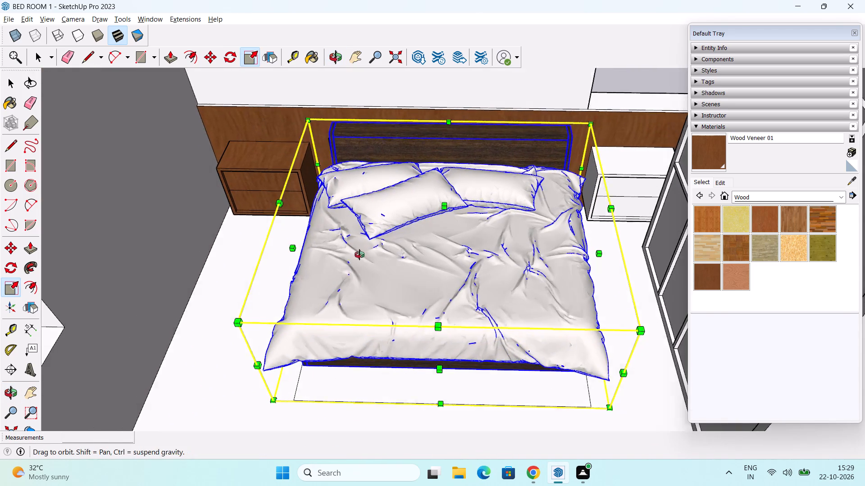
pyautogui.moveTo(360, 255); pyautogui.dragTo(322, 68, button='middle')
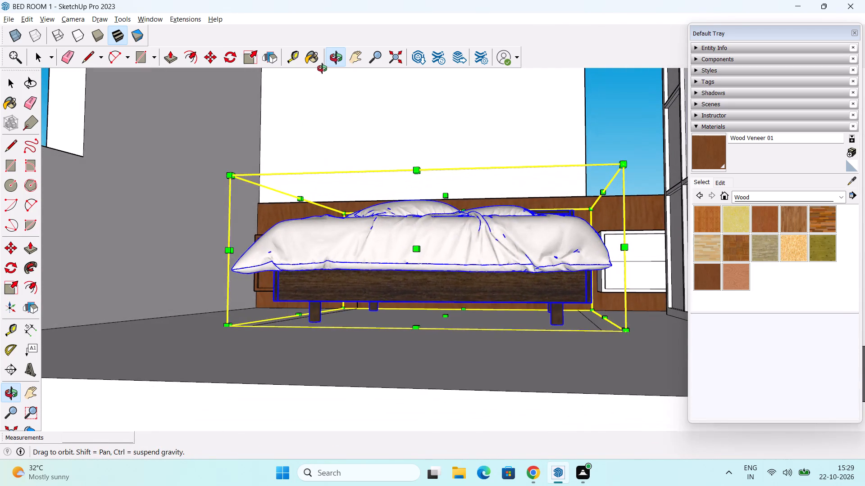
pyautogui.moveTo(322, 68); pyautogui.dragTo(343, 410, button='middle')
pyautogui.keyDown('shift'); pyautogui.moveTo(352, 399); pyautogui.dragTo(354, 328, button='middle'); pyautogui.keyUp('shift')
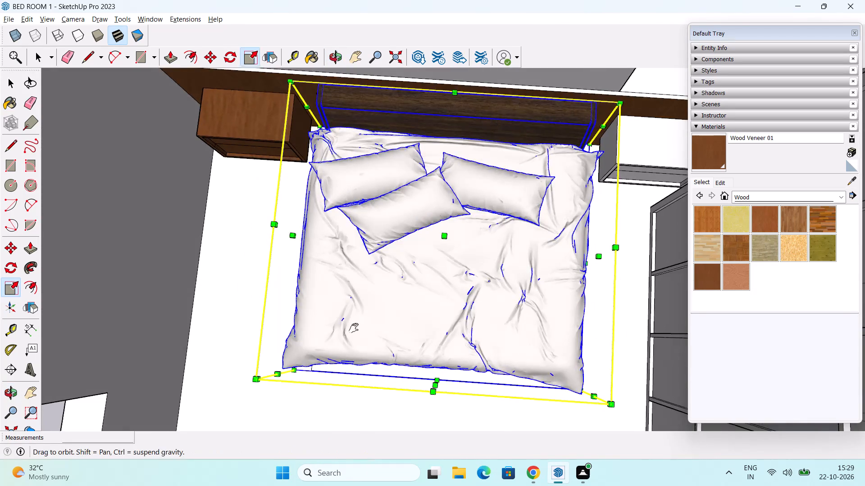
pyautogui.keyDown('shift'); pyautogui.moveTo(354, 328); pyautogui.dragTo(361, 220, button='middle'); pyautogui.keyUp('shift')
pyautogui.scroll(-1, 409, 233)
pyautogui.keyDown('shift'); pyautogui.moveTo(409, 233); pyautogui.dragTo(410, 301, button='middle'); pyautogui.keyUp('shift')
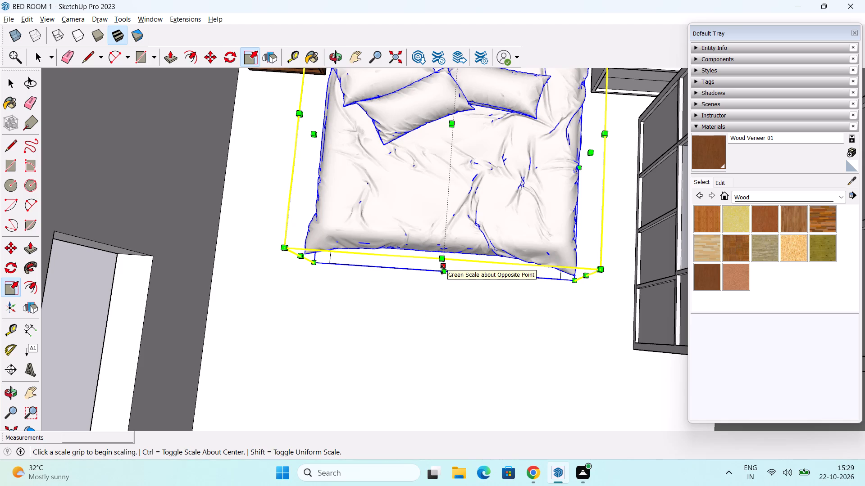
pyautogui.click(442, 270)
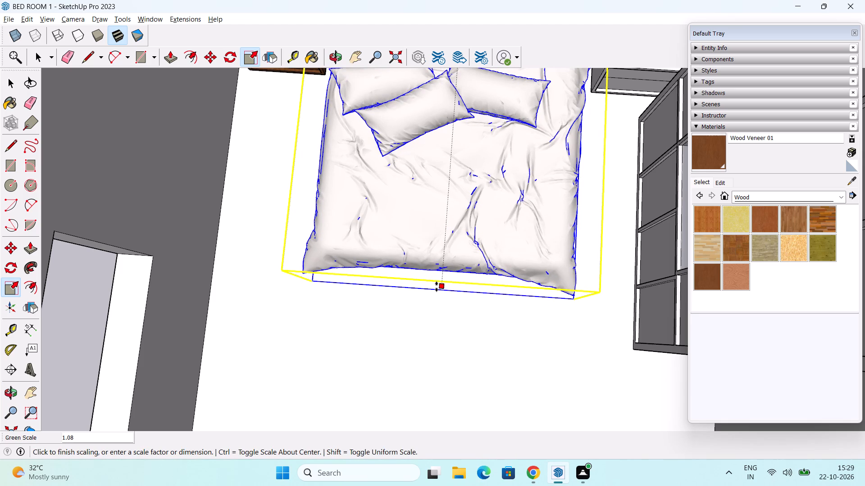
pyautogui.click(437, 287)
# Deselect the bed and examine its fit between the nightstands and wardrobe in the whole room.
pyautogui.scroll(-2, 439, 297)
pyautogui.moveTo(431, 308); pyautogui.dragTo(425, 133, button='middle')
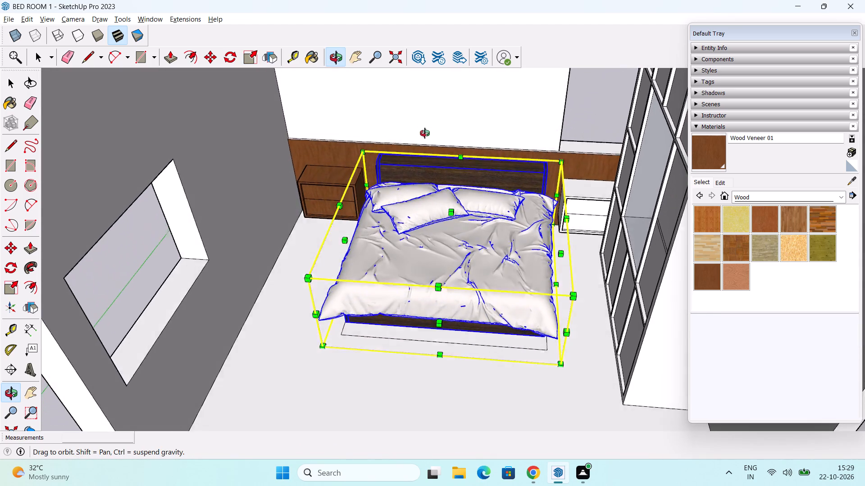
pyautogui.moveTo(425, 133); pyautogui.dragTo(427, 126, button='middle')
pyautogui.scroll(-5, 427, 154)
pyautogui.press('space')
pyautogui.click(122, 293)
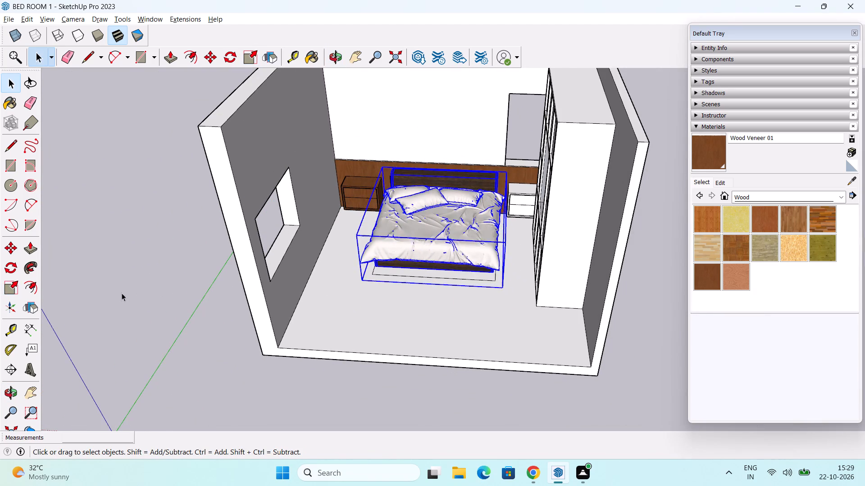
pyautogui.scroll(-3, 498, 241)
pyautogui.moveTo(513, 232); pyautogui.dragTo(552, 397, button='middle')
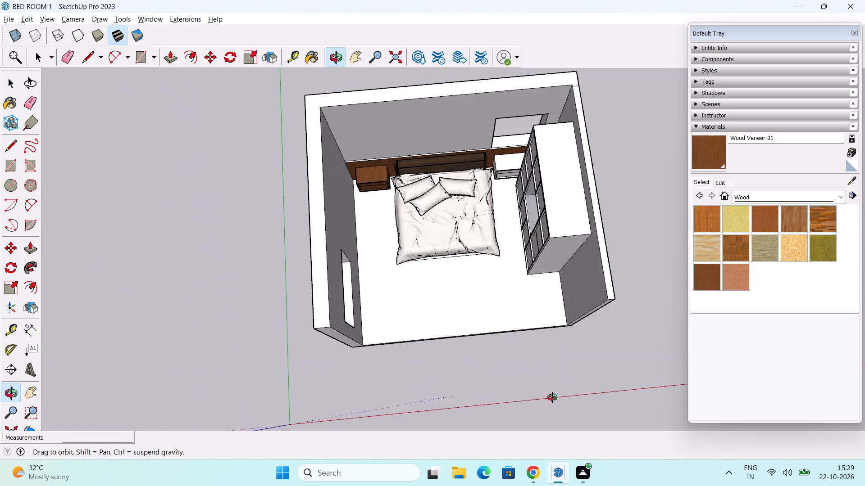
# Examine the bed's size and placement relative to the nightstands, wall panel and wardrobe from above, the front and both sides.
pyautogui.moveTo(552, 397); pyautogui.dragTo(552, 397, button='middle')
pyautogui.scroll(-3, 451, 211)
pyautogui.moveTo(459, 239); pyautogui.dragTo(440, 147, button='middle')
pyautogui.scroll(2, 469, 238)
pyautogui.moveTo(477, 270); pyautogui.dragTo(453, 267, button='middle')
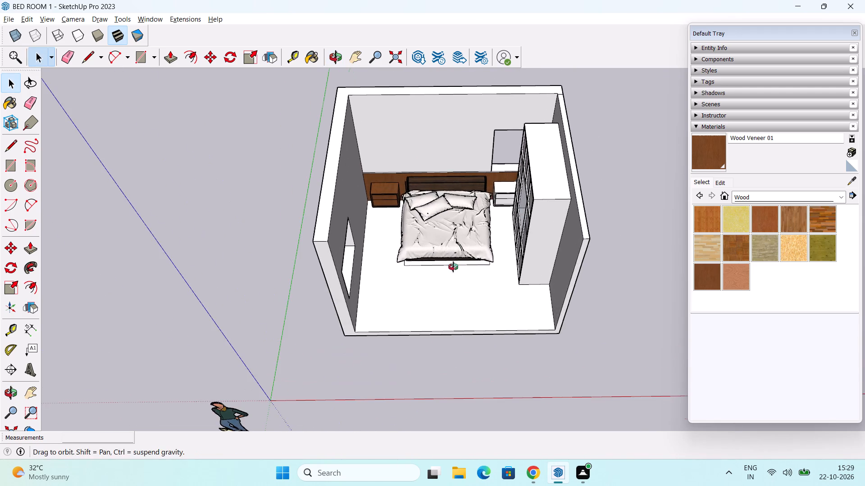
pyautogui.moveTo(453, 267); pyautogui.dragTo(401, 277, button='middle')
pyautogui.moveTo(449, 285); pyautogui.dragTo(505, 203, button='middle')
pyautogui.scroll(7, 459, 232)
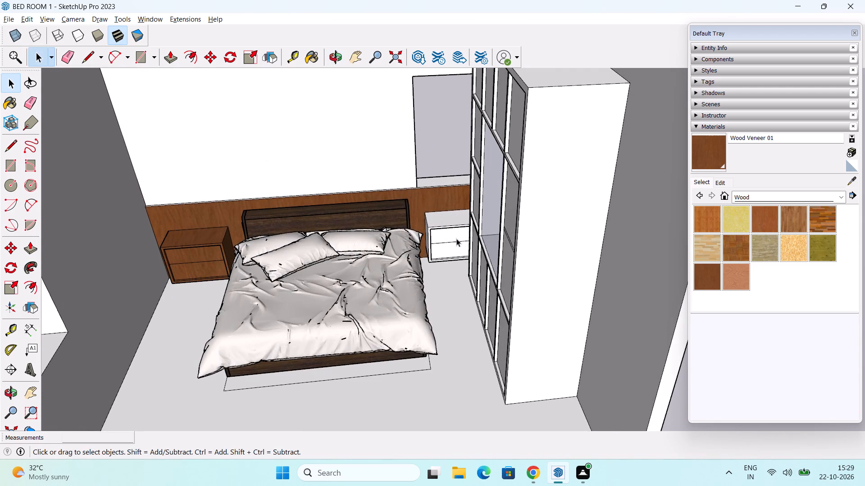
pyautogui.keyDown('shift'); pyautogui.moveTo(454, 247); pyautogui.dragTo(416, 243, button='middle'); pyautogui.keyUp('shift')
pyautogui.moveTo(406, 248); pyautogui.dragTo(417, 150, button='middle')
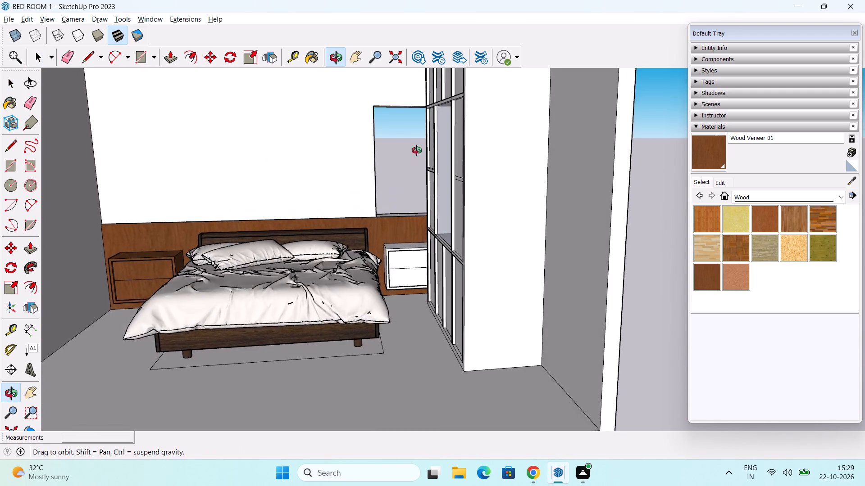
pyautogui.moveTo(417, 150); pyautogui.dragTo(393, 252, button='middle')
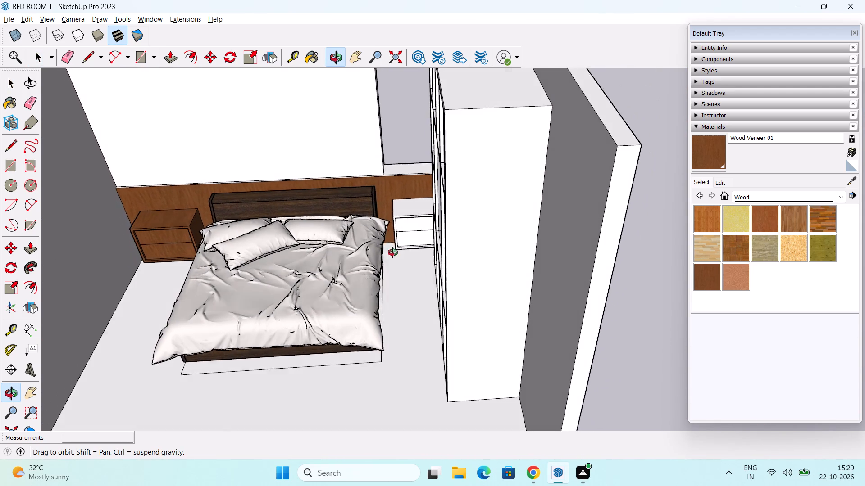
pyautogui.moveTo(393, 252); pyautogui.dragTo(474, 252, button='middle')
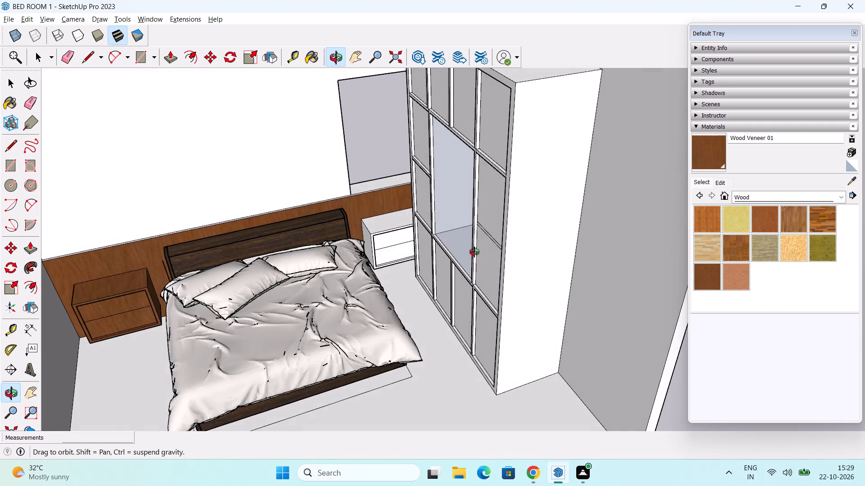
pyautogui.moveTo(474, 252); pyautogui.dragTo(473, 272, button='middle')
pyautogui.scroll(-4, 468, 272)
pyautogui.keyDown('shift'); pyautogui.moveTo(463, 283); pyautogui.dragTo(455, 245, button='middle'); pyautogui.keyUp('shift')
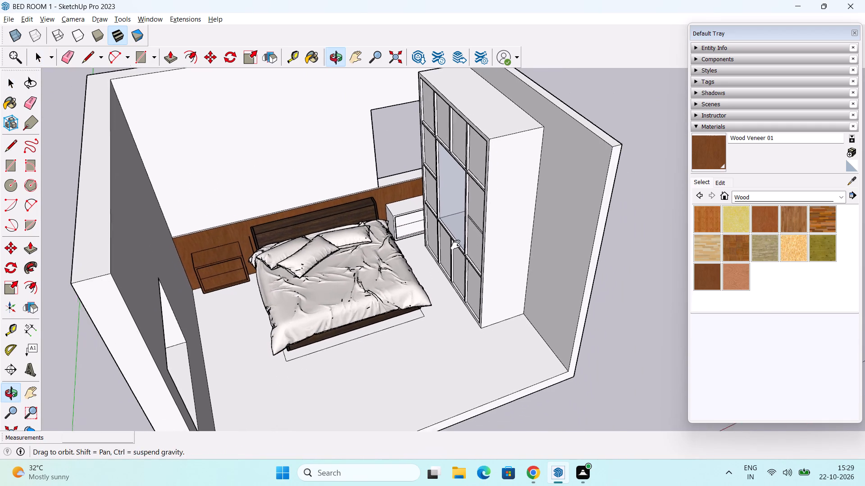
pyautogui.keyDown('shift'); pyautogui.moveTo(455, 245); pyautogui.dragTo(454, 236, button='middle'); pyautogui.keyUp('shift')
pyautogui.scroll(-1, 461, 238)
pyautogui.moveTo(458, 253); pyautogui.dragTo(410, 226, button='middle')
pyautogui.scroll(3, 415, 228)
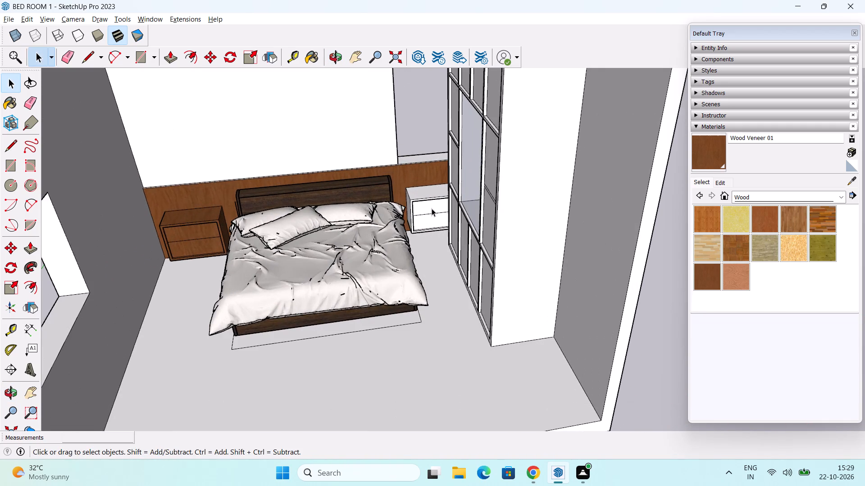
pyautogui.moveTo(432, 208); pyautogui.dragTo(456, 207, button='middle')
pyautogui.scroll(2, 434, 204)
pyautogui.moveTo(429, 215); pyautogui.dragTo(455, 157, button='middle')
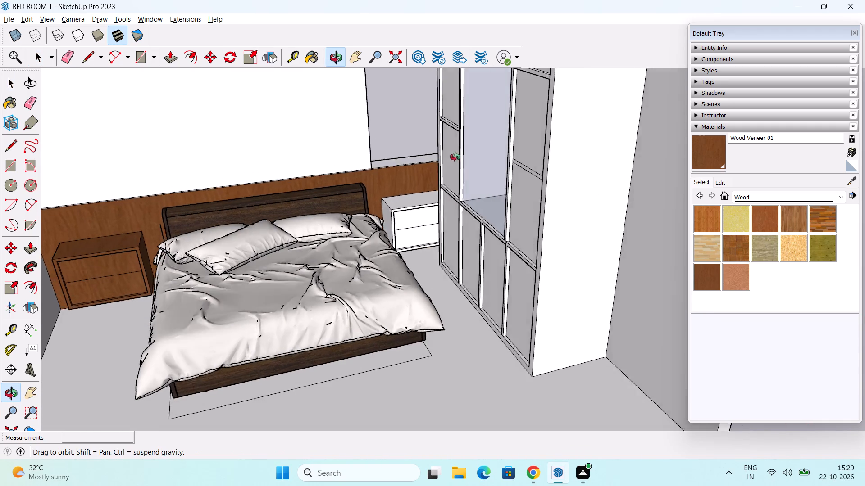
pyautogui.moveTo(455, 157); pyautogui.dragTo(419, 215, button='middle')
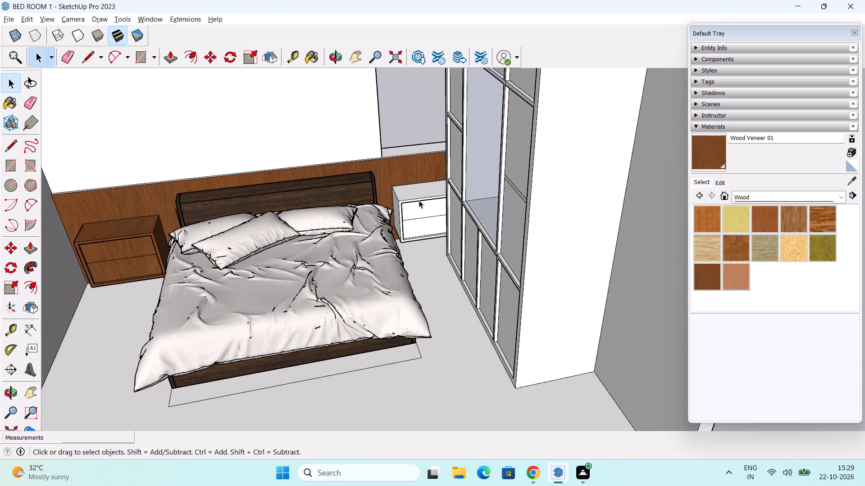
pyautogui.scroll(-1, 437, 229)
pyautogui.moveTo(440, 234); pyautogui.dragTo(523, 226, button='middle')
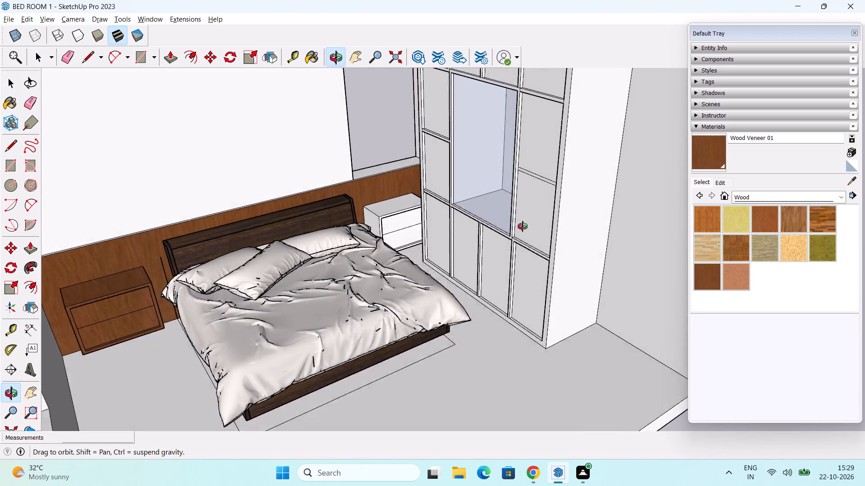
pyautogui.moveTo(523, 226); pyautogui.dragTo(504, 239, button='middle')
pyautogui.moveTo(491, 239); pyautogui.dragTo(511, 233, button='middle')
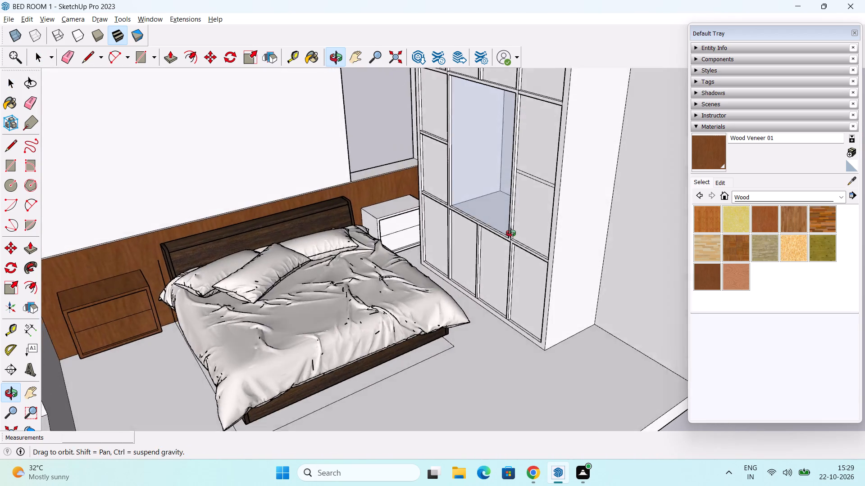
pyautogui.moveTo(511, 233); pyautogui.dragTo(505, 252, button='middle')
pyautogui.scroll(-2, 502, 246)
pyautogui.keyDown('shift'); pyautogui.moveTo(496, 258); pyautogui.dragTo(455, 200, button='middle'); pyautogui.keyUp('shift')
pyautogui.scroll(-2, 471, 186)
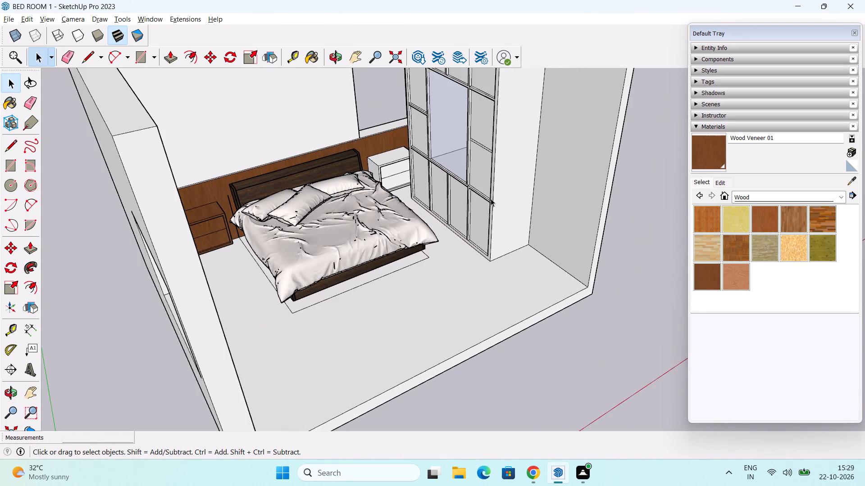
pyautogui.keyDown('shift'); pyautogui.moveTo(491, 198); pyautogui.dragTo(491, 234, button='middle'); pyautogui.keyUp('shift')
pyautogui.moveTo(495, 239); pyautogui.dragTo(464, 277, button='middle')
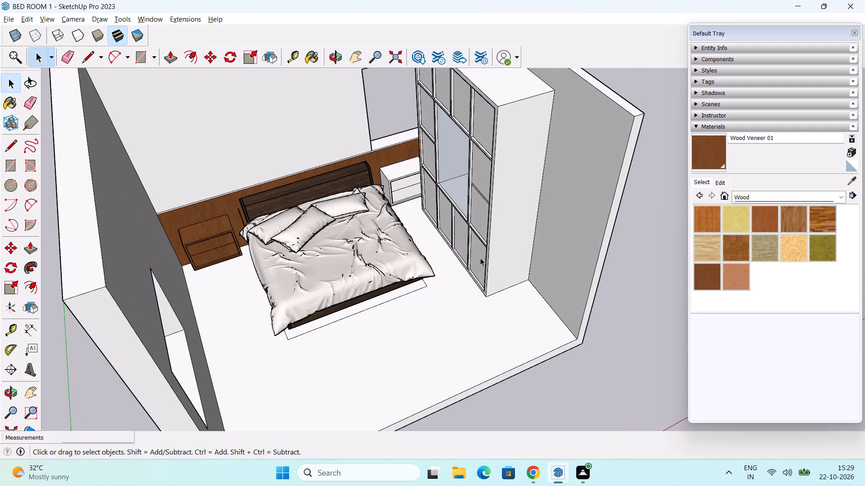
pyautogui.moveTo(487, 275); pyautogui.dragTo(476, 215, button='middle')
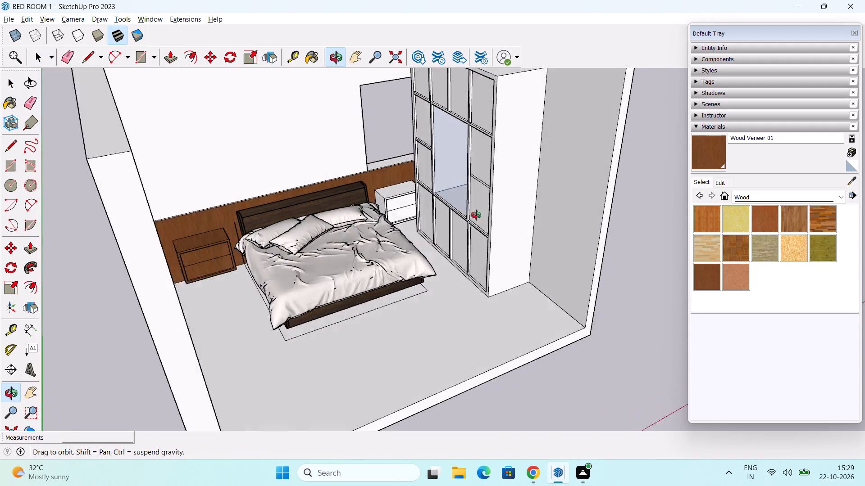
pyautogui.moveTo(476, 215); pyautogui.dragTo(405, 150, button='middle')
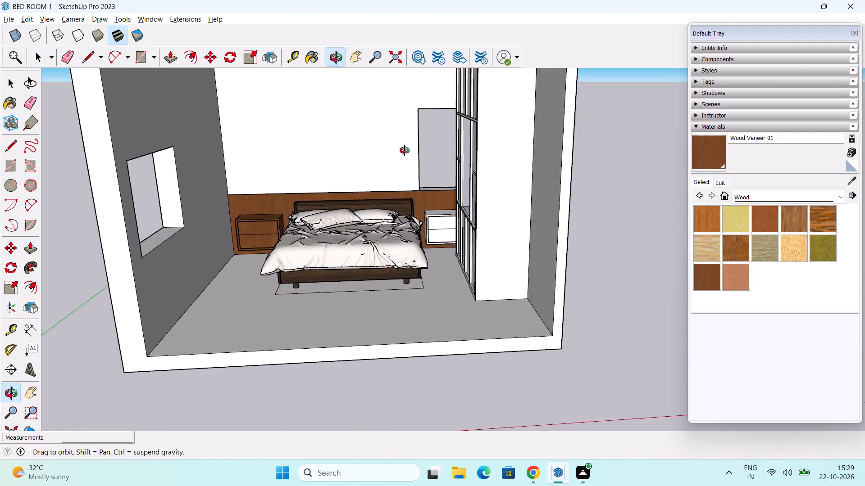
pyautogui.moveTo(405, 150); pyautogui.dragTo(409, 72, button='middle')
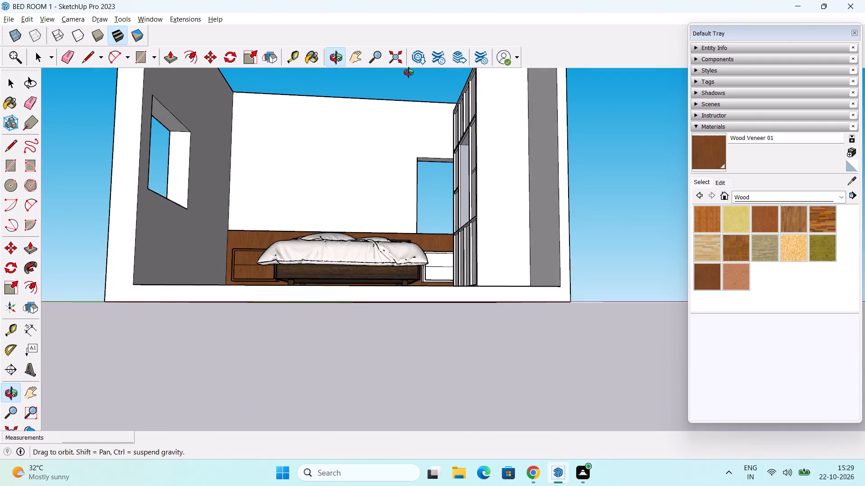
pyautogui.moveTo(409, 72); pyautogui.dragTo(408, 97, button='middle')
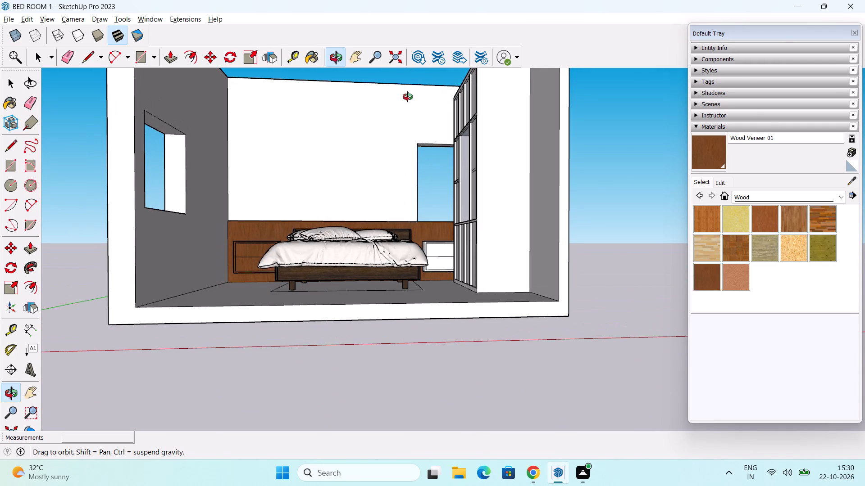
pyautogui.moveTo(408, 97); pyautogui.dragTo(403, 319, button='middle')
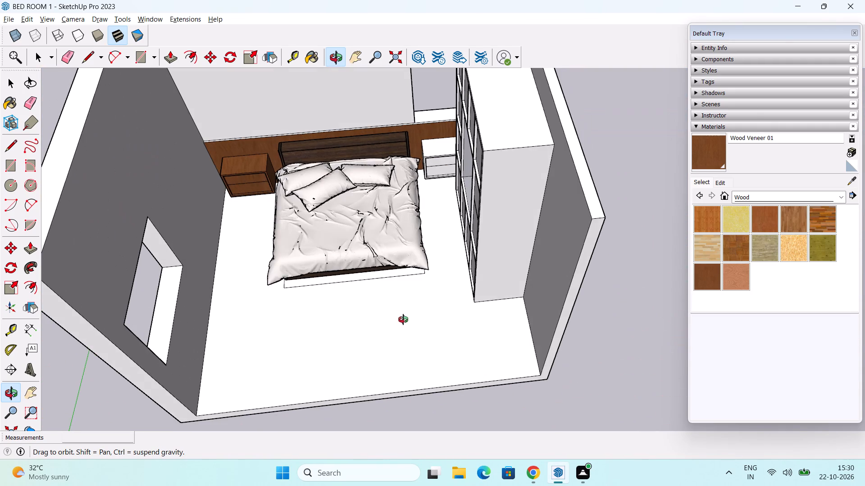
pyautogui.moveTo(403, 319); pyautogui.dragTo(403, 317, button='middle')
# Scale the bed along the red axis by about 1.03, widening it toward the wooden nightstand.
pyautogui.scroll(9, 272, 218)
pyautogui.moveTo(298, 265); pyautogui.dragTo(442, 175, button='middle')
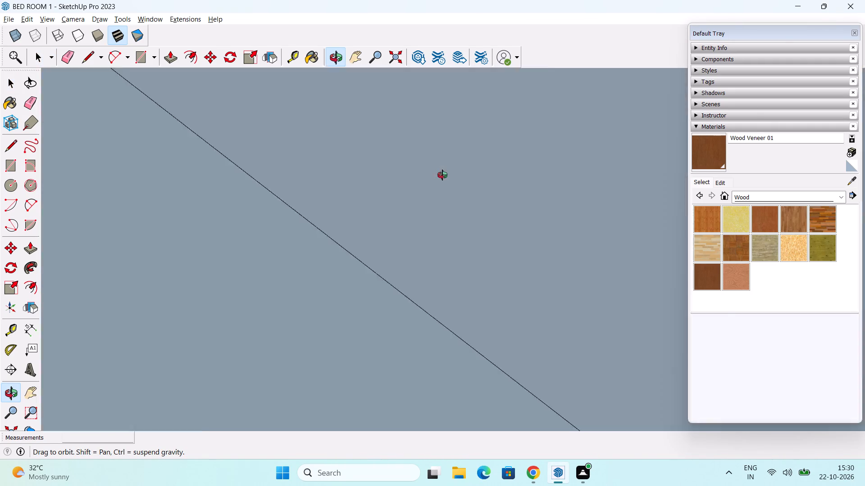
pyautogui.moveTo(442, 175); pyautogui.dragTo(423, 232, button='middle')
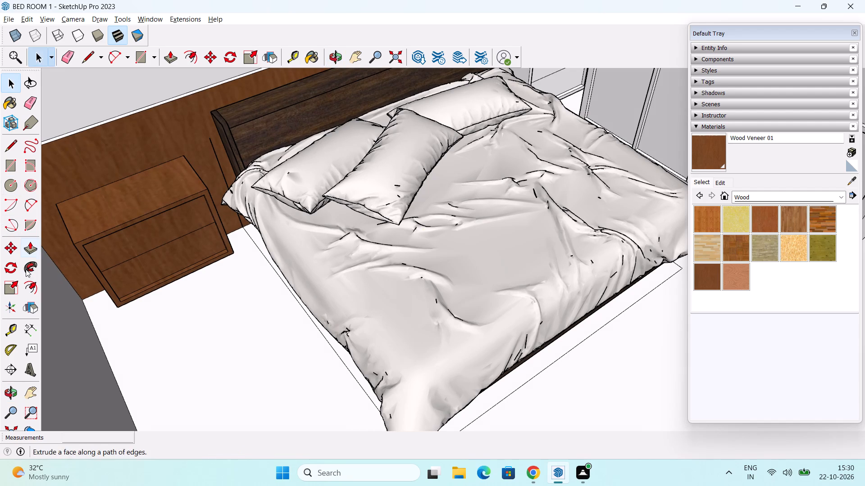
pyautogui.click(440, 189)
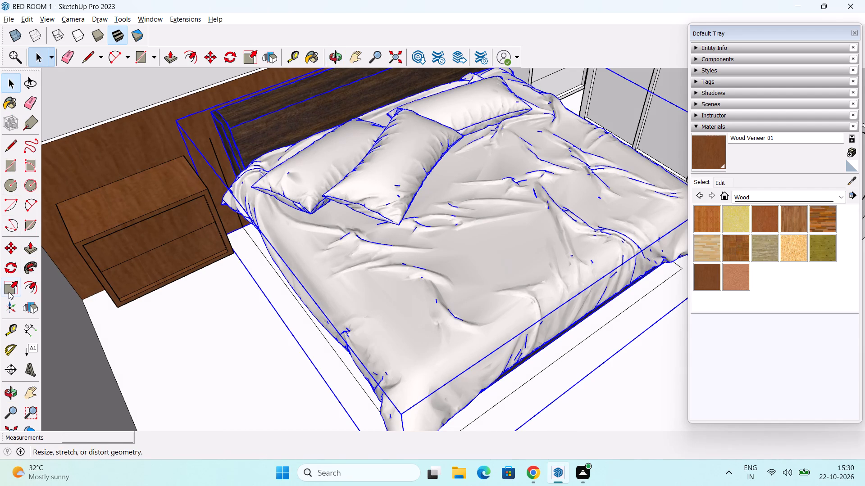
pyautogui.click(9, 292)
pyautogui.scroll(2, 189, 242)
pyautogui.scroll(2, 261, 242)
pyautogui.moveTo(263, 243); pyautogui.dragTo(267, 251, button='middle')
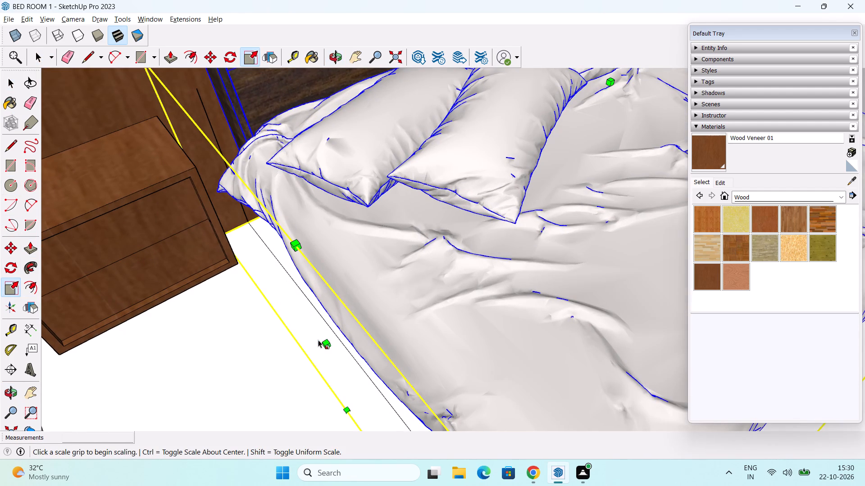
pyautogui.click(328, 345)
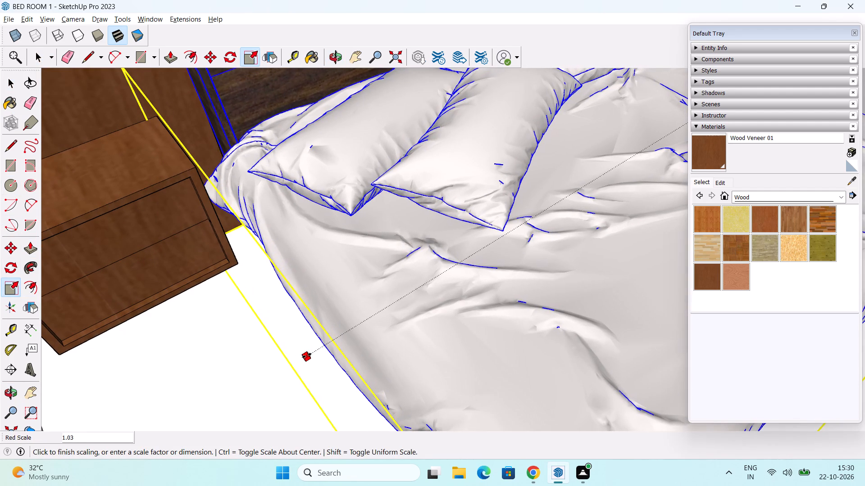
pyautogui.click(306, 357)
# Scale the bed along the red axis by about 0.95, narrowing it on the side facing the white nightstand.
pyautogui.scroll(-9, 315, 337)
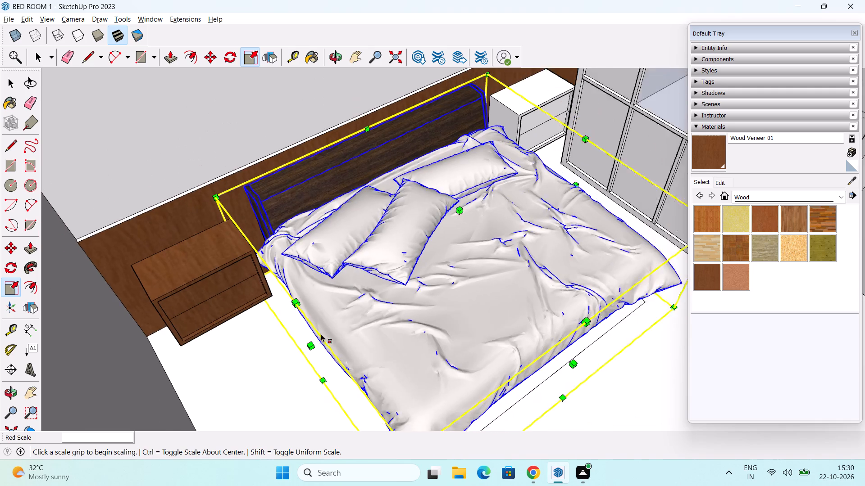
pyautogui.moveTo(455, 331); pyautogui.dragTo(275, 224, button='middle')
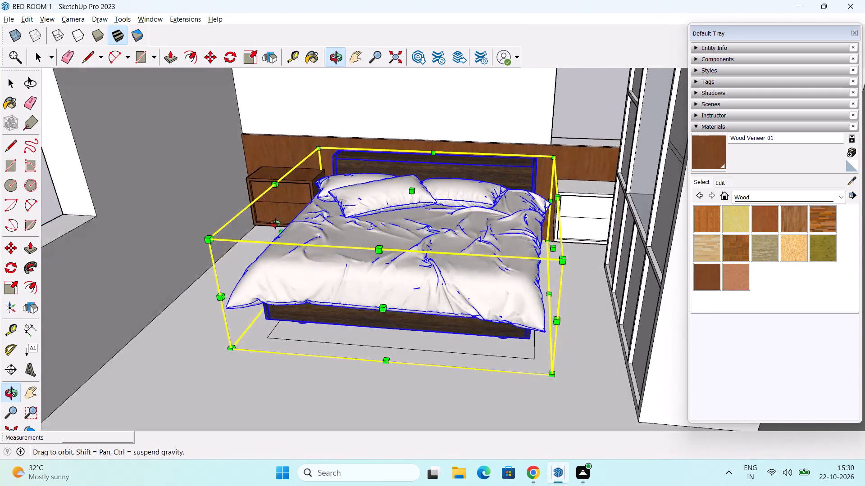
pyautogui.moveTo(275, 224); pyautogui.dragTo(287, 155, button='middle')
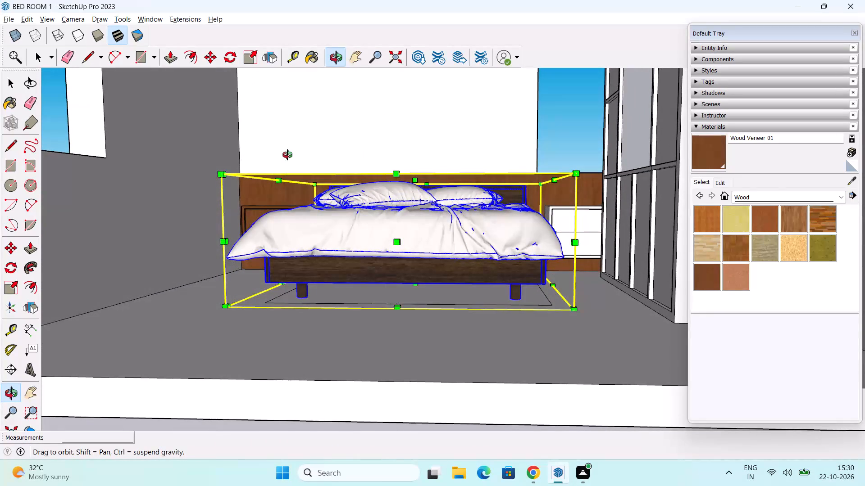
pyautogui.moveTo(287, 155); pyautogui.dragTo(306, 155, button='middle')
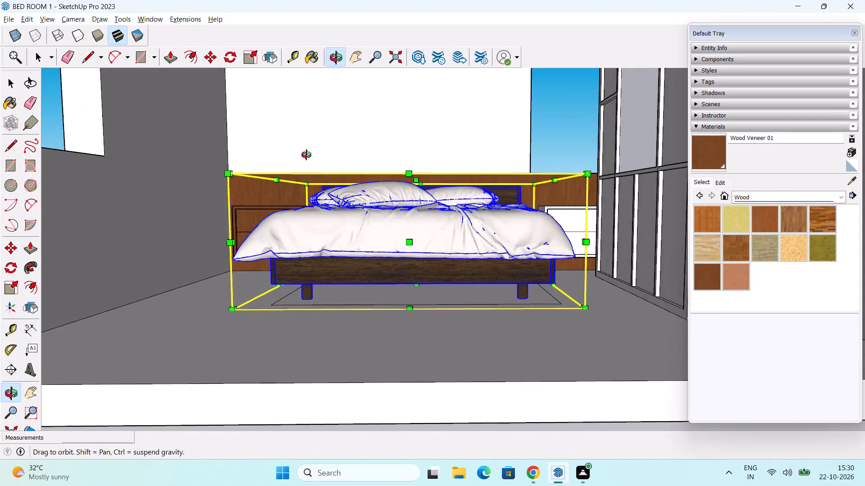
pyautogui.moveTo(306, 155); pyautogui.dragTo(297, 149, button='middle')
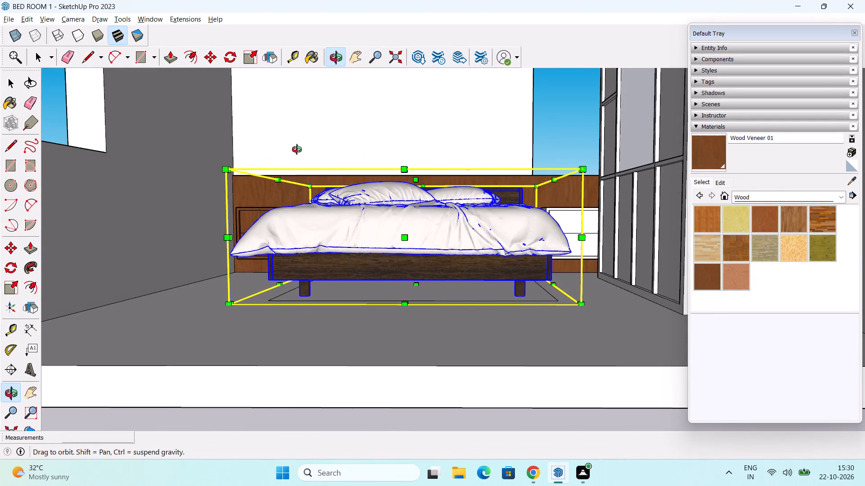
pyautogui.moveTo(297, 149); pyautogui.dragTo(212, 201, button='middle')
pyautogui.scroll(2, 489, 239)
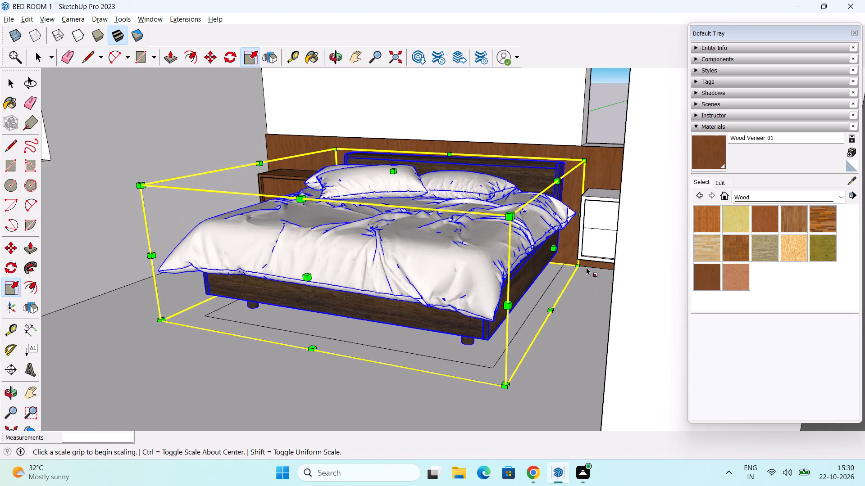
pyautogui.click(555, 247)
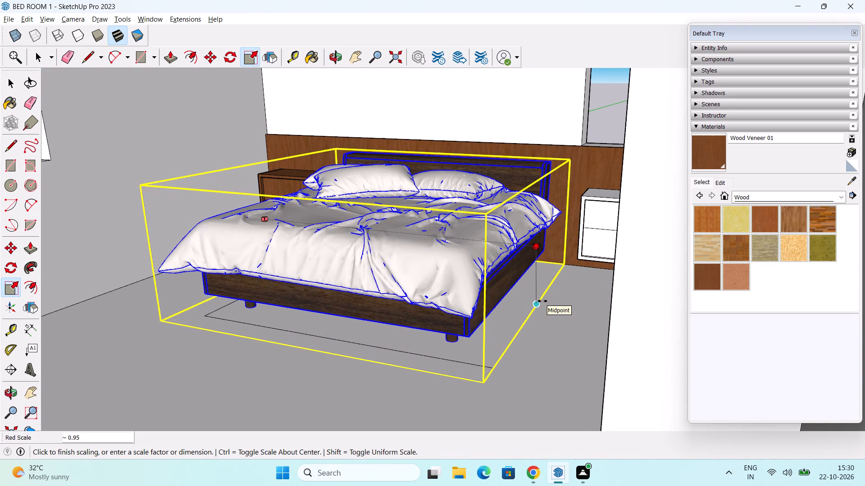
pyautogui.click(542, 301)
# Scale the bed along the red axis by about 1.08, widening it toward the white nightstand, and deselect it.
pyautogui.scroll(-2, 524, 302)
pyautogui.moveTo(482, 302); pyautogui.dragTo(559, 219, button='middle')
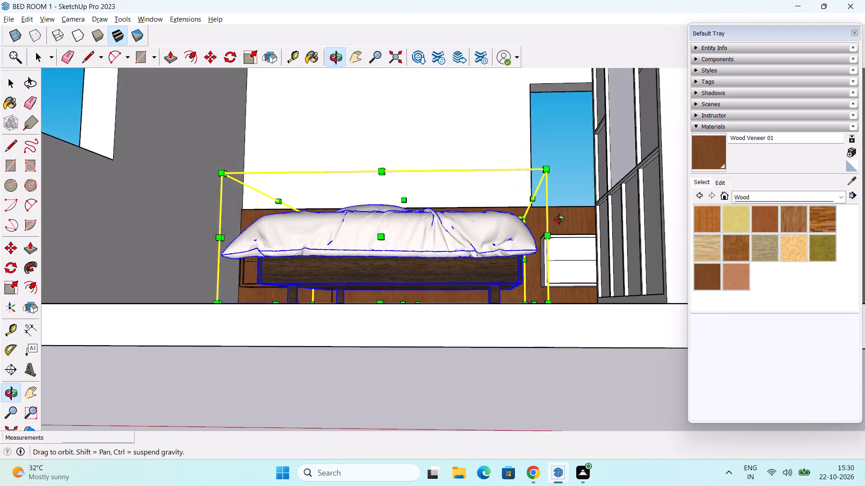
pyautogui.moveTo(559, 219); pyautogui.dragTo(570, 342, button='middle')
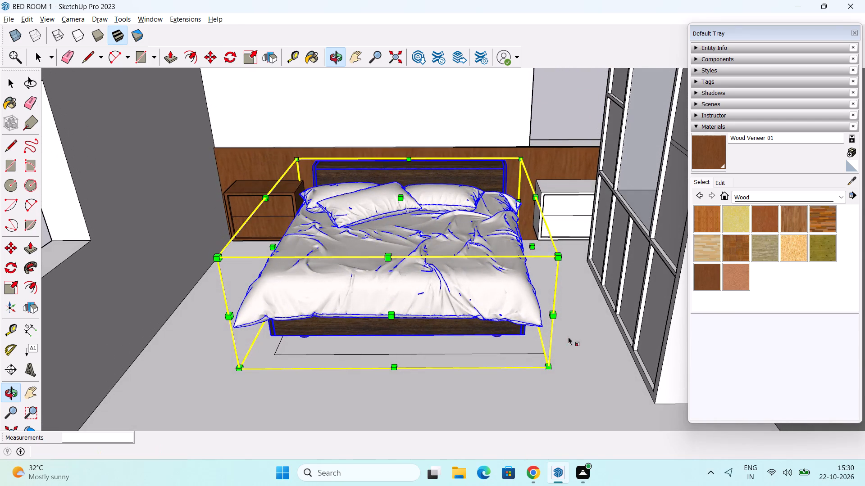
pyautogui.scroll(3, 552, 288)
pyautogui.moveTo(565, 285); pyautogui.dragTo(530, 208, button='middle')
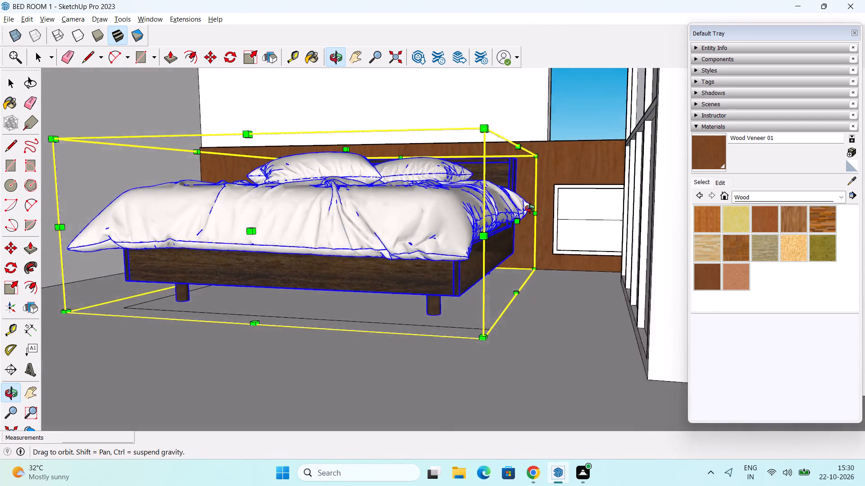
pyautogui.moveTo(530, 208); pyautogui.dragTo(518, 278, button='middle')
pyautogui.scroll(4, 519, 257)
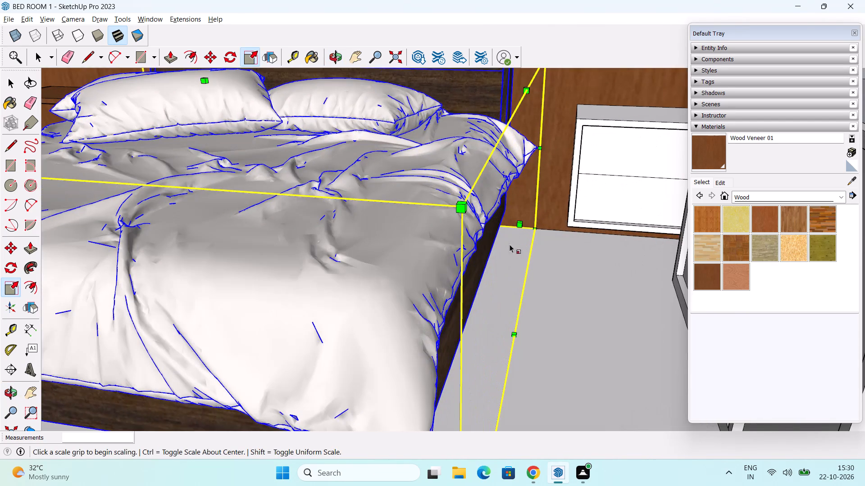
pyautogui.click(478, 287)
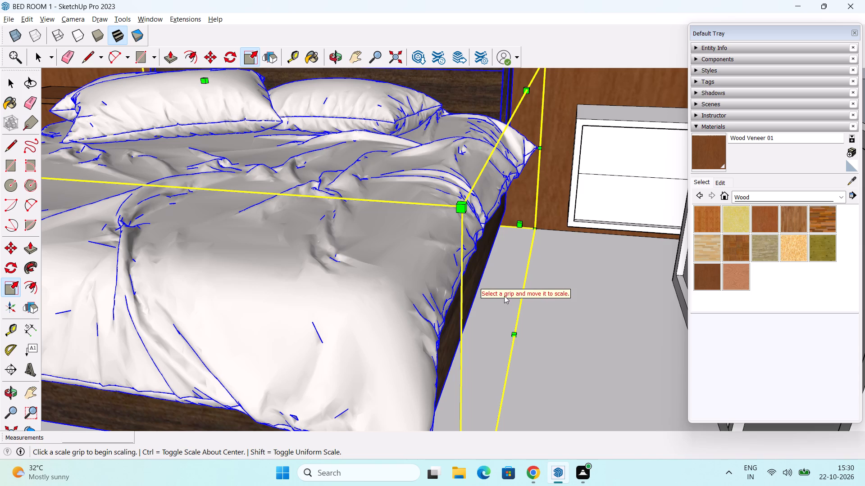
pyautogui.click(518, 222)
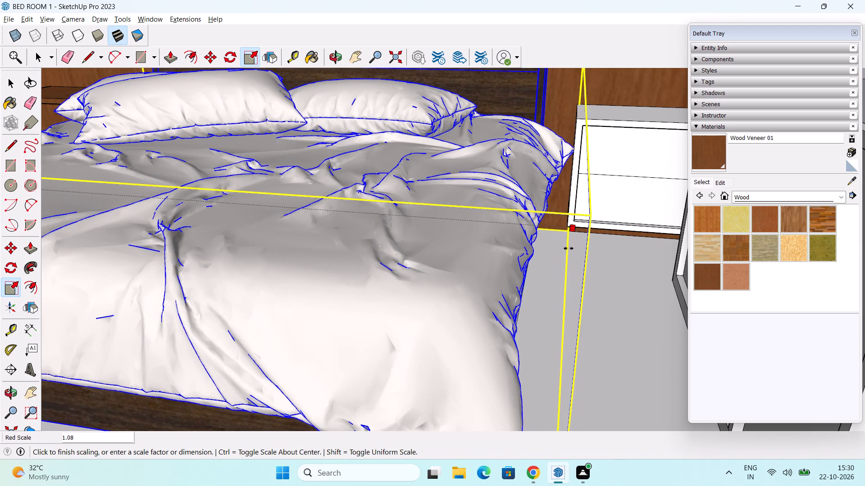
pyautogui.click(569, 251)
pyautogui.scroll(-9, 562, 250)
pyautogui.press('space')
pyautogui.click(580, 275)
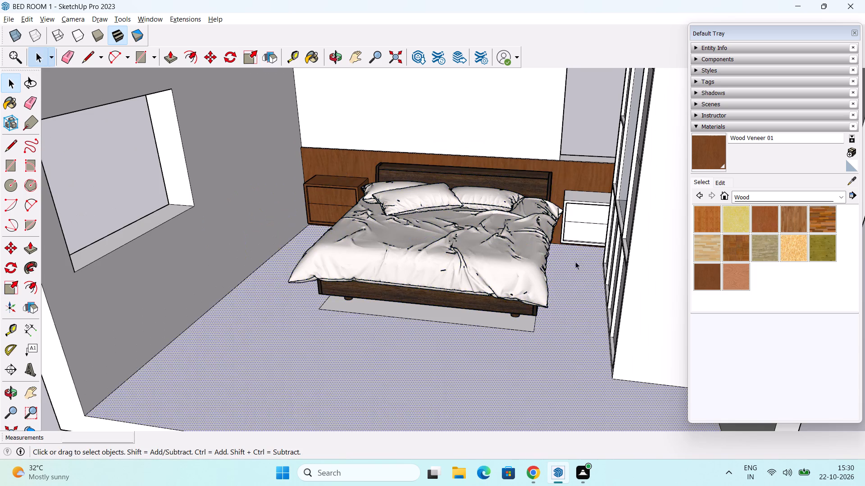
# Scale the bed along the green axis by about 1.08, lengthening it at the foot end into the room.
pyautogui.scroll(-3, 575, 259)
pyautogui.moveTo(530, 273); pyautogui.dragTo(503, 294, button='middle')
pyautogui.scroll(-3, 510, 287)
pyautogui.moveTo(504, 287); pyautogui.dragTo(509, 394, button='middle')
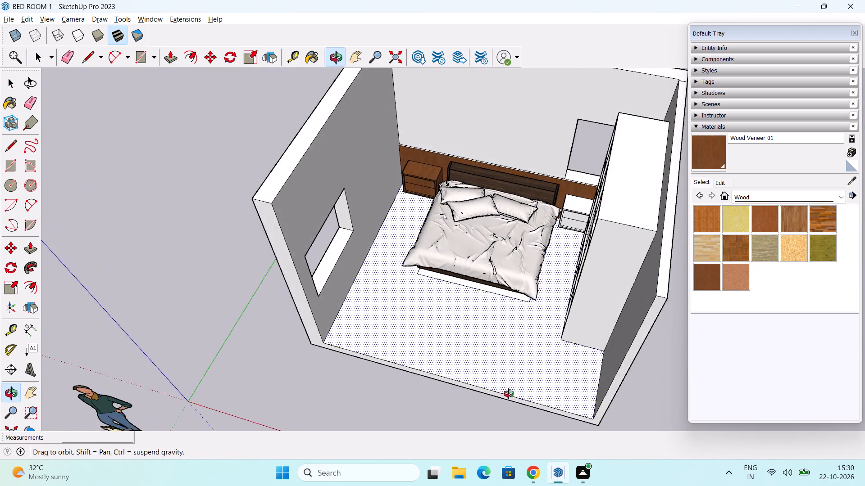
pyautogui.moveTo(509, 394); pyautogui.dragTo(509, 408, button='middle')
pyautogui.scroll(5, 473, 261)
pyautogui.click(504, 247)
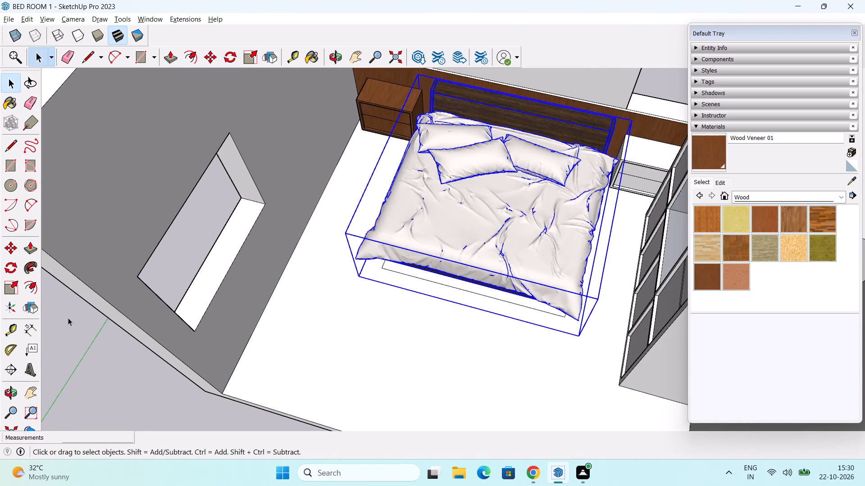
pyautogui.moveTo(8, 292); pyautogui.dragTo(22, 288)
pyautogui.scroll(3, 460, 326)
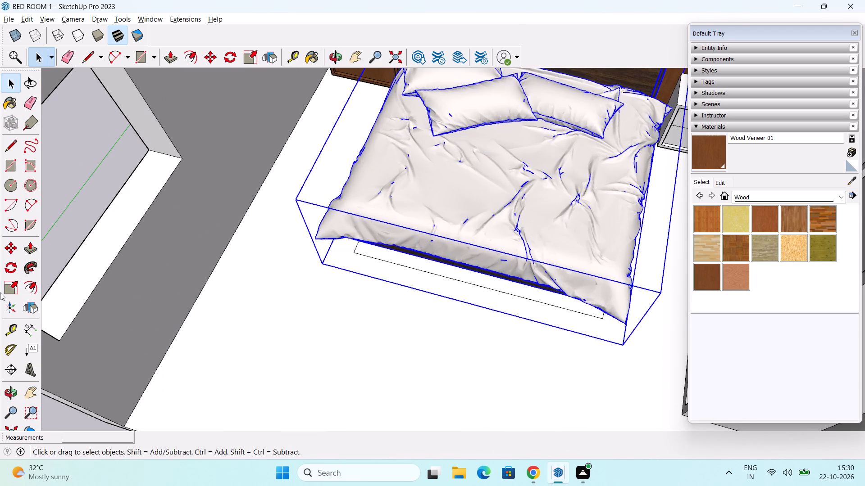
pyautogui.click(12, 286)
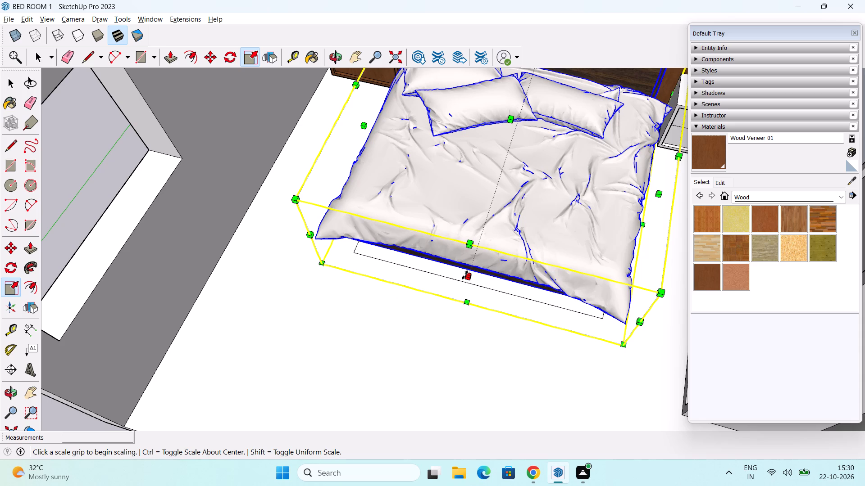
pyautogui.click(466, 276)
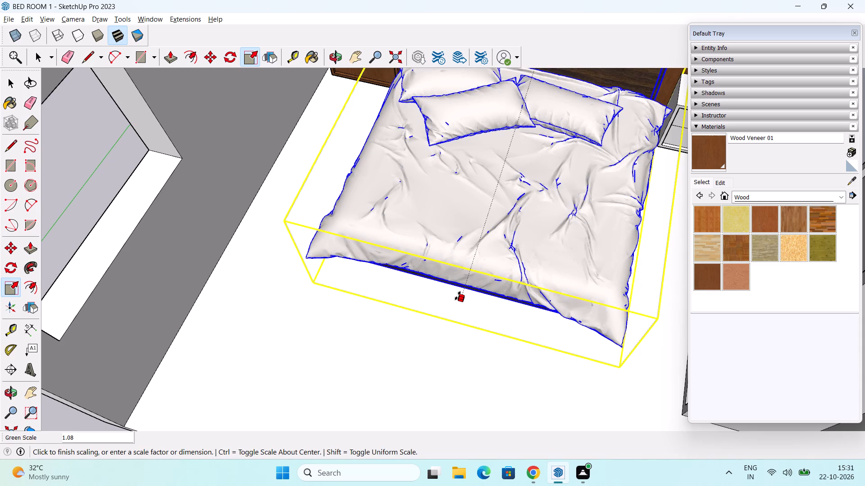
pyautogui.click(460, 293)
pyautogui.scroll(-3, 457, 291)
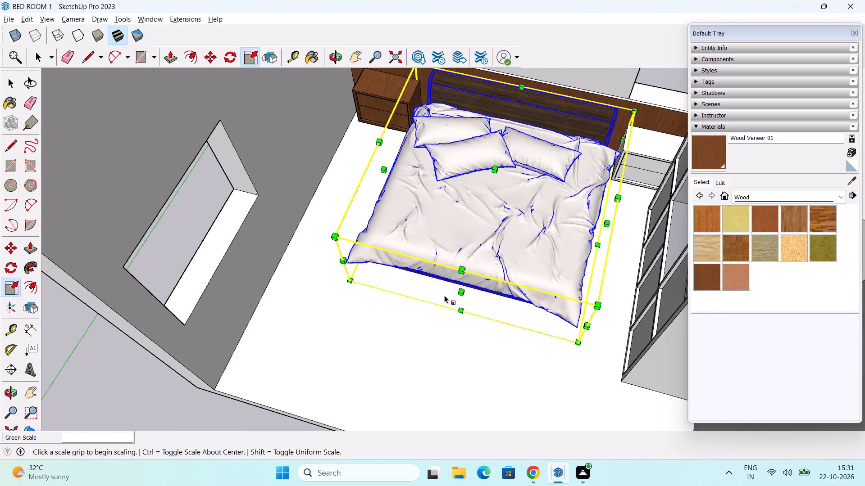
pyautogui.press('space')
# Deselect the bed and examine its proportions and fit between the nightstands and wardrobe in the whole room.
pyautogui.moveTo(330, 314); pyautogui.dragTo(379, 218, button='middle')
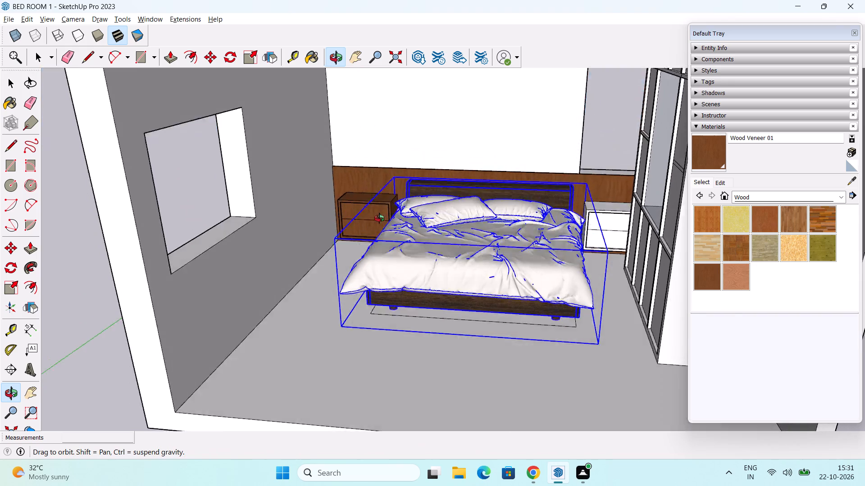
pyautogui.moveTo(379, 218); pyautogui.dragTo(389, 283, button='middle')
pyautogui.scroll(-6, 393, 260)
pyautogui.moveTo(184, 335); pyautogui.dragTo(188, 334)
pyautogui.moveTo(435, 292); pyautogui.dragTo(442, 234, button='middle')
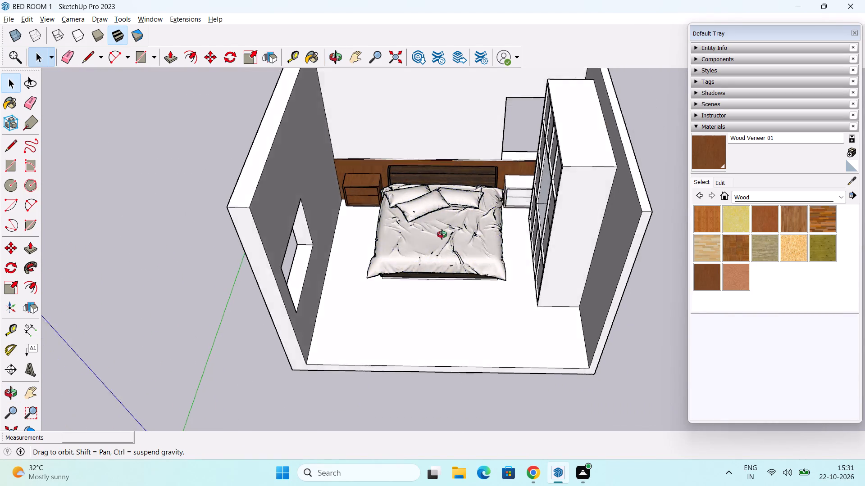
pyautogui.moveTo(442, 234); pyautogui.dragTo(487, 271, button='middle')
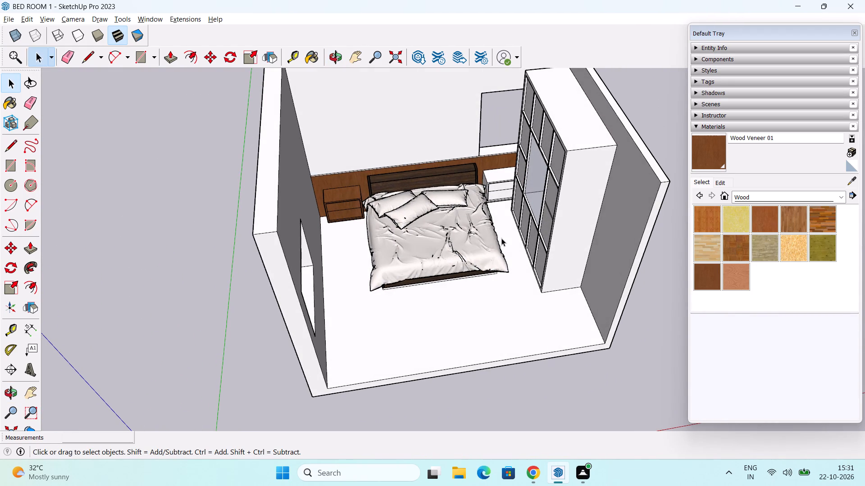
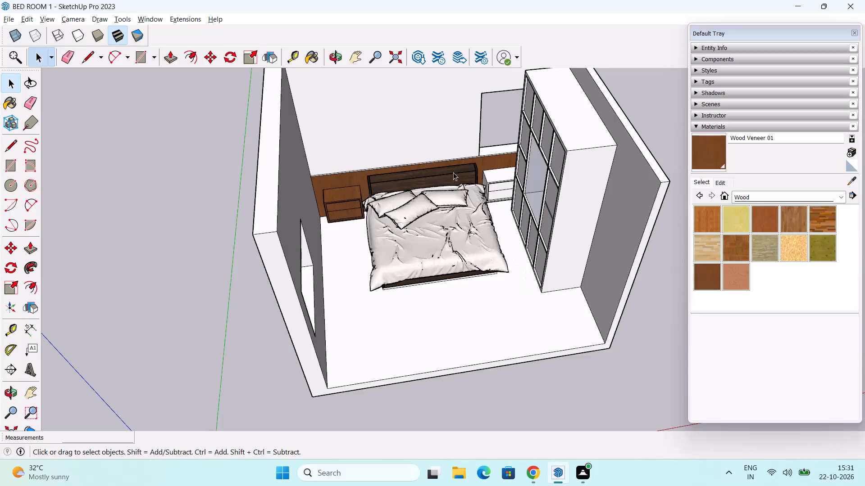
# Examine the bed's height and proportions against the headboard panel and nightstands from high and eye-level views.
pyautogui.scroll(2, 455, 188)
pyautogui.moveTo(456, 189); pyautogui.dragTo(451, 145, button='middle')
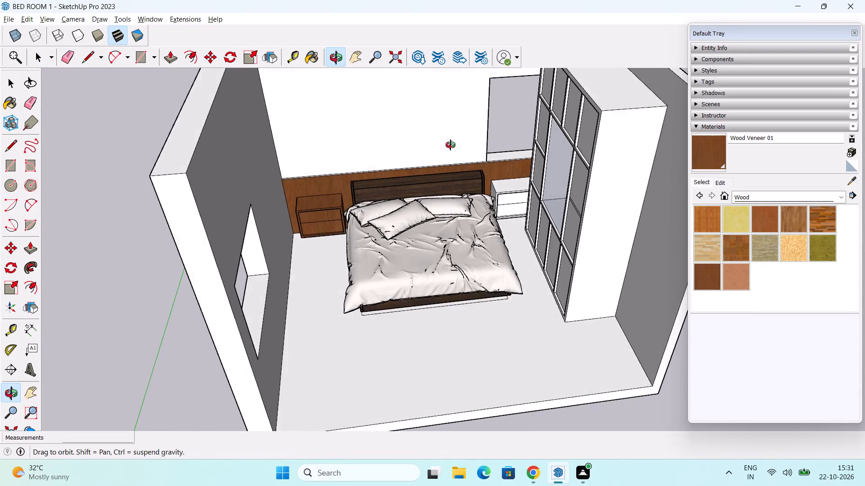
pyautogui.moveTo(451, 145); pyautogui.dragTo(448, 121, button='middle')
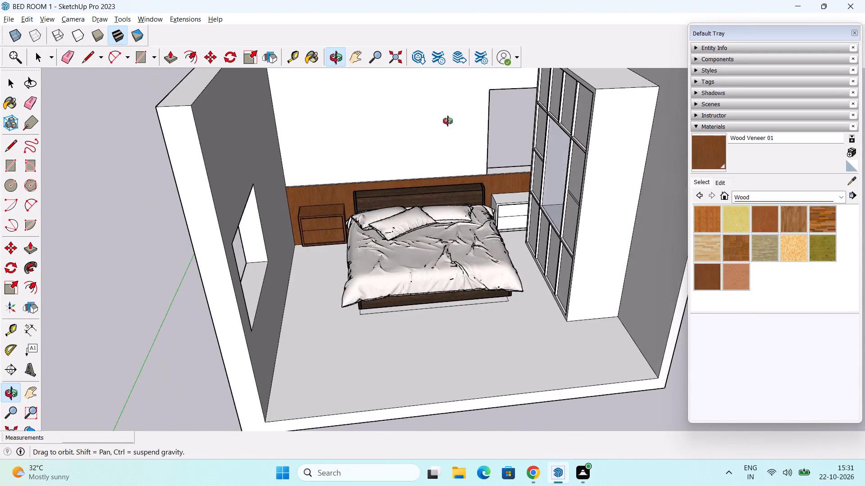
pyautogui.moveTo(448, 121); pyautogui.dragTo(479, 112, button='middle')
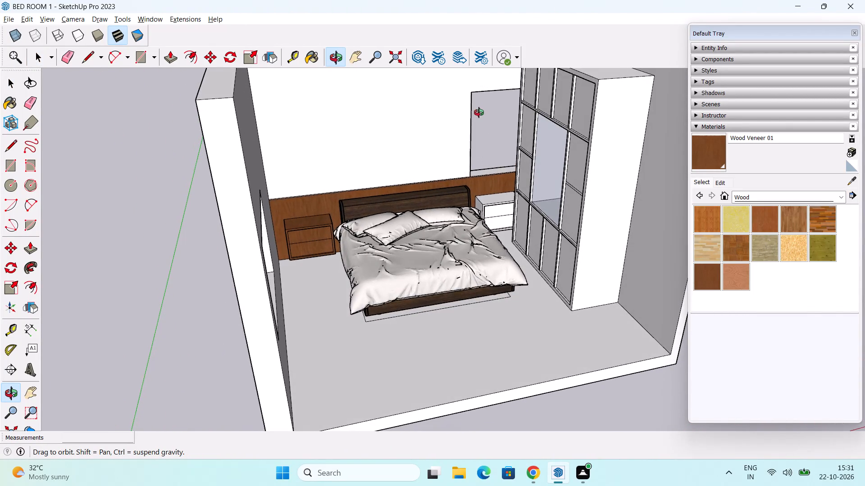
pyautogui.moveTo(479, 112); pyautogui.dragTo(488, 307, button='middle')
pyautogui.scroll(-3, 501, 295)
pyautogui.moveTo(506, 300); pyautogui.dragTo(455, 189, button='middle')
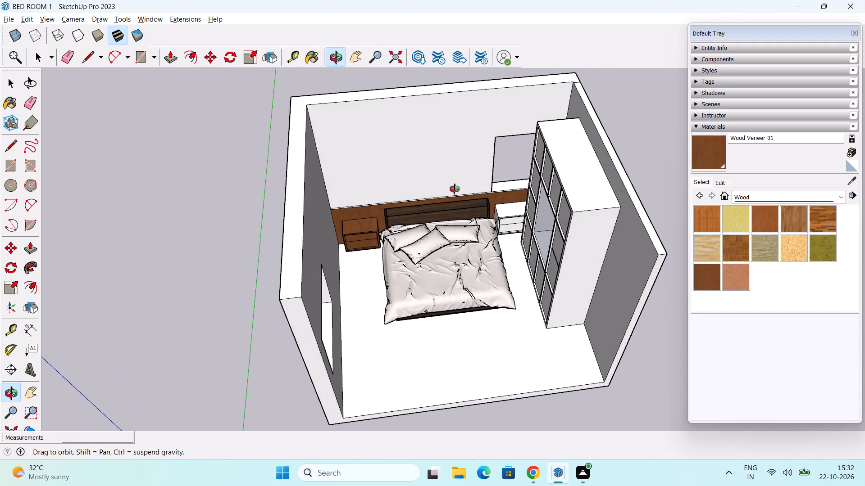
pyautogui.moveTo(455, 189); pyautogui.dragTo(455, 197, button='middle')
pyautogui.scroll(2, 473, 238)
pyautogui.moveTo(498, 290); pyautogui.dragTo(500, 142, button='middle')
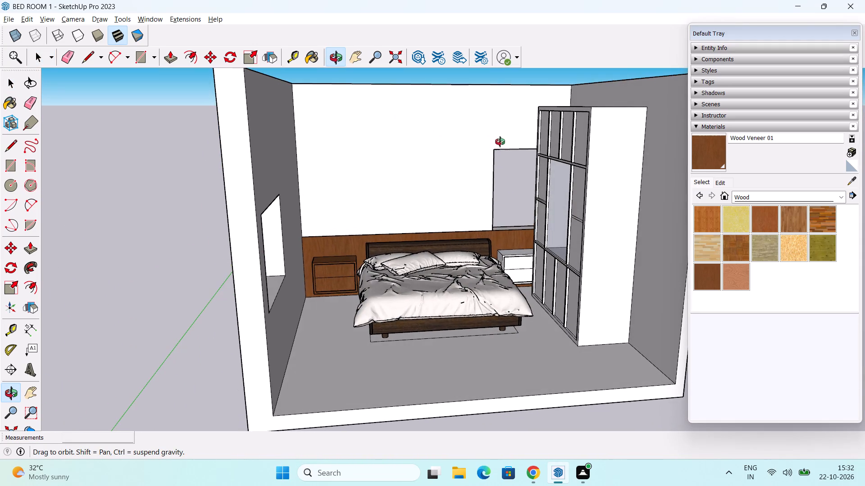
pyautogui.moveTo(500, 142); pyautogui.dragTo(466, 107, button='middle')
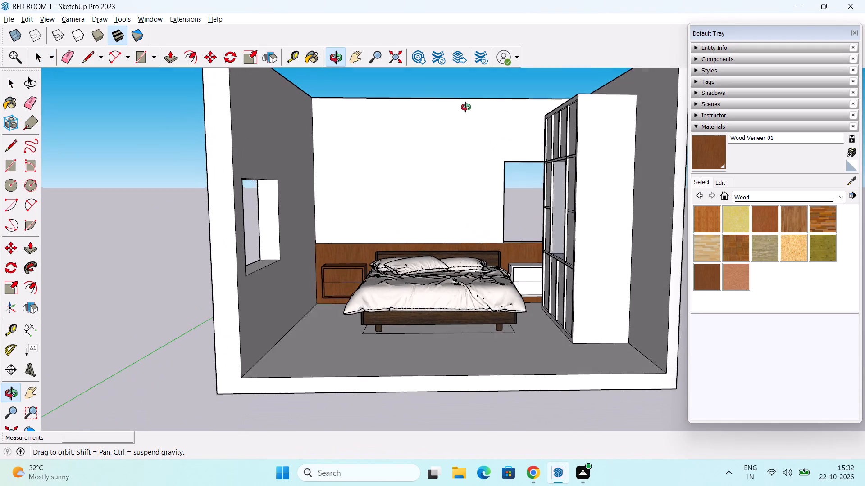
pyautogui.moveTo(466, 107); pyautogui.dragTo(463, 104, button='middle')
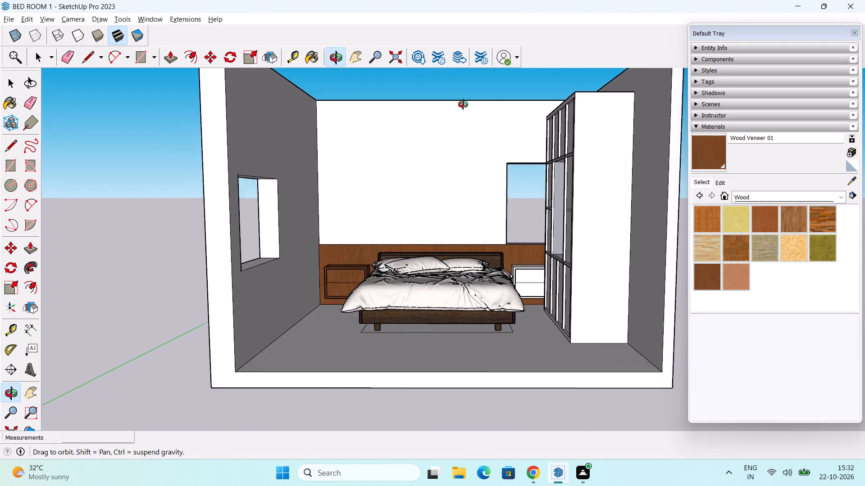
# Scale the bed along the blue axis by about 1.15, making it taller, and deselect it.
pyautogui.moveTo(463, 104); pyautogui.dragTo(492, 330, button='middle')
pyautogui.scroll(-1, 472, 308)
pyautogui.click(440, 290)
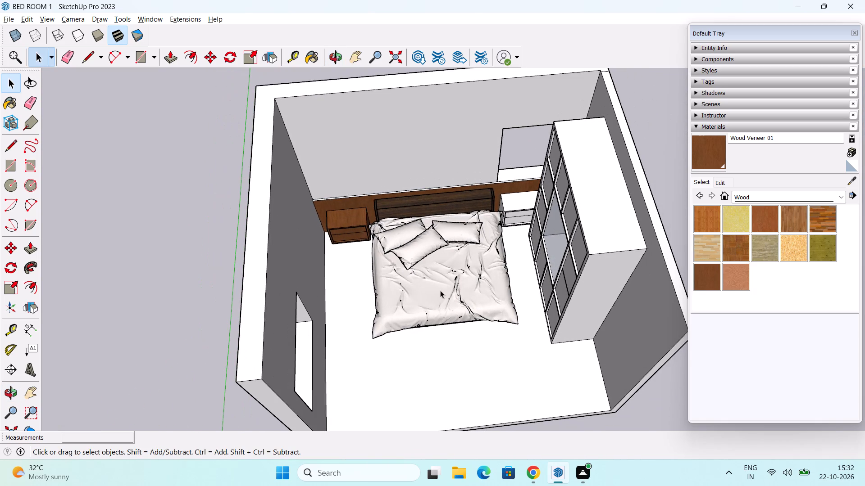
pyautogui.click(12, 294)
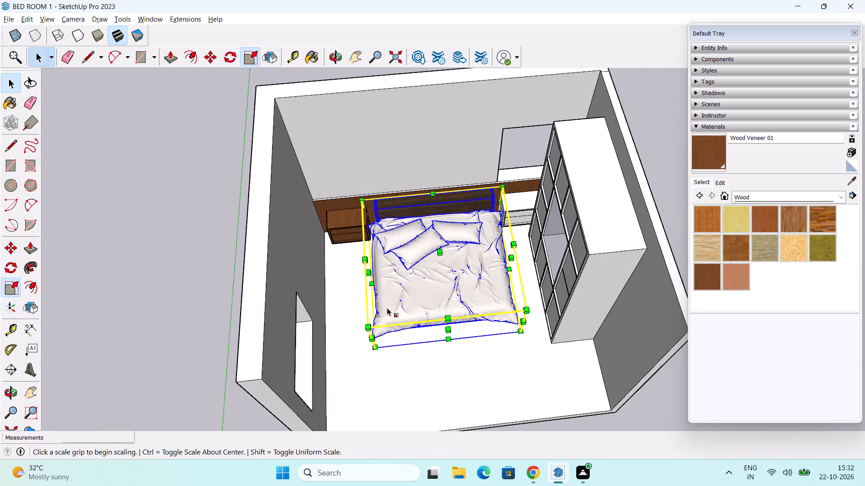
pyautogui.click(437, 252)
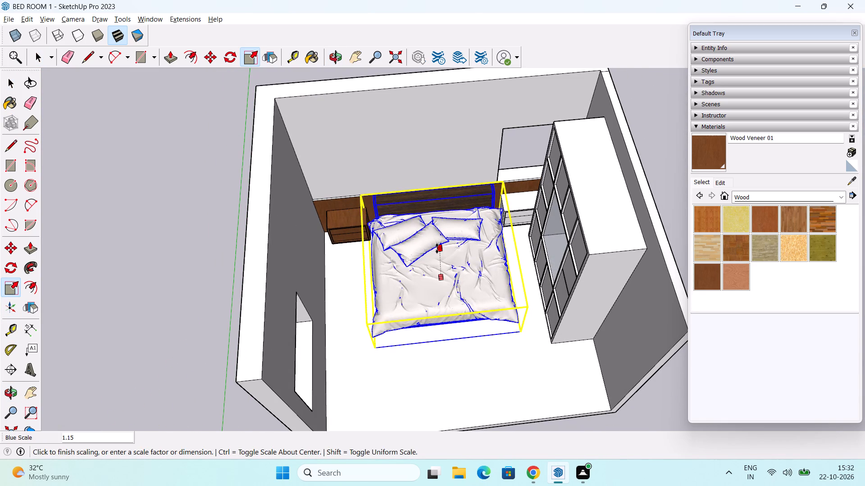
pyautogui.click(437, 248)
pyautogui.moveTo(455, 285); pyautogui.dragTo(401, 214, button='middle')
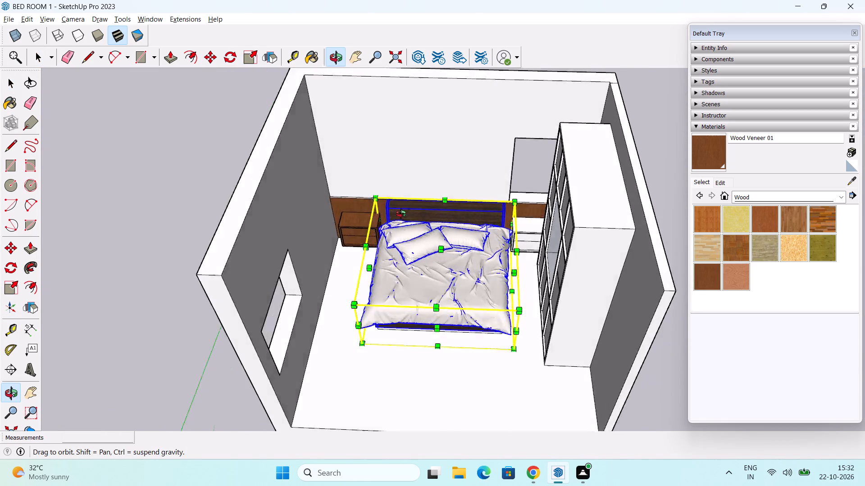
pyautogui.moveTo(401, 214); pyautogui.dragTo(471, 143, button='middle')
pyautogui.scroll(-3, 471, 143)
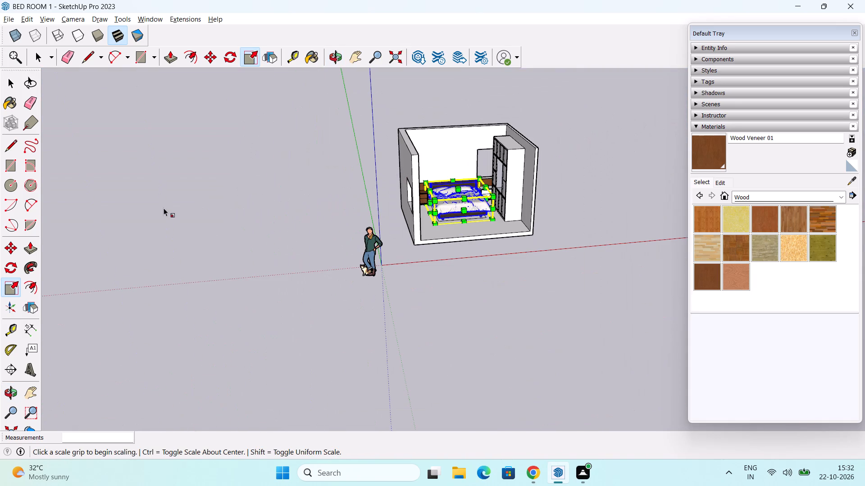
pyautogui.press('space')
pyautogui.scroll(5, 471, 211)
pyautogui.click(533, 334)
# Examine the taller bed, the nightstands and the wood wall panel from several angles for fit and unfinished surfaces.
pyautogui.scroll(2, 486, 209)
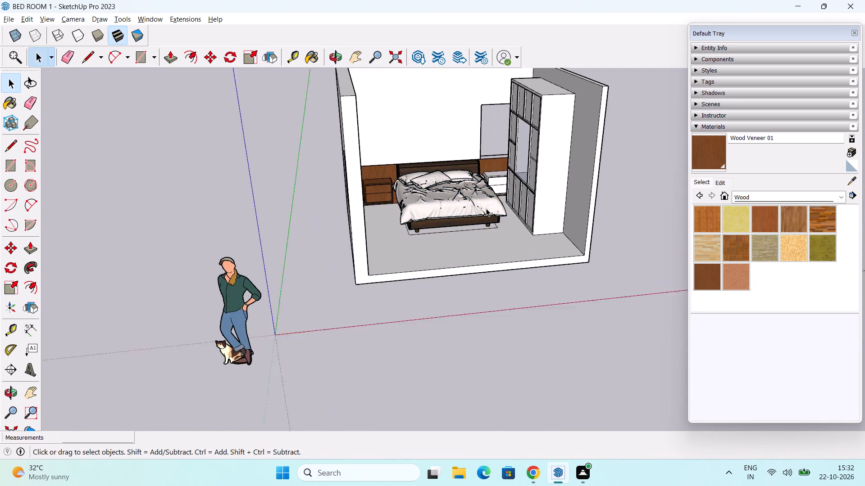
pyautogui.scroll(1, 486, 208)
pyautogui.moveTo(482, 208); pyautogui.dragTo(480, 281, button='middle')
pyautogui.scroll(6, 461, 234)
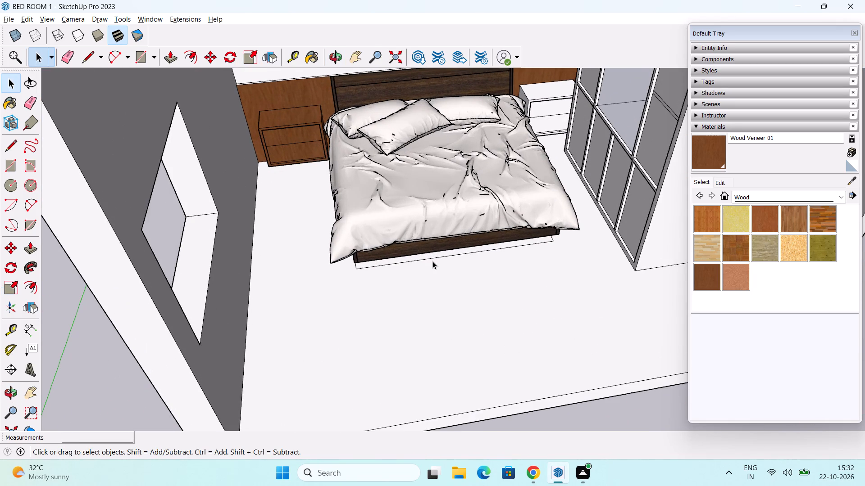
pyautogui.moveTo(433, 261); pyautogui.dragTo(414, 315, button='middle')
pyautogui.scroll(-3, 421, 311)
pyautogui.moveTo(424, 306); pyautogui.dragTo(393, 262, button='middle')
pyautogui.keyDown('shift'); pyautogui.moveTo(443, 250); pyautogui.dragTo(421, 291, button='middle'); pyautogui.keyUp('shift')
pyautogui.scroll(2, 434, 287)
pyautogui.moveTo(442, 286); pyautogui.dragTo(407, 252, button='middle')
pyautogui.moveTo(433, 279); pyautogui.dragTo(457, 269, button='middle')
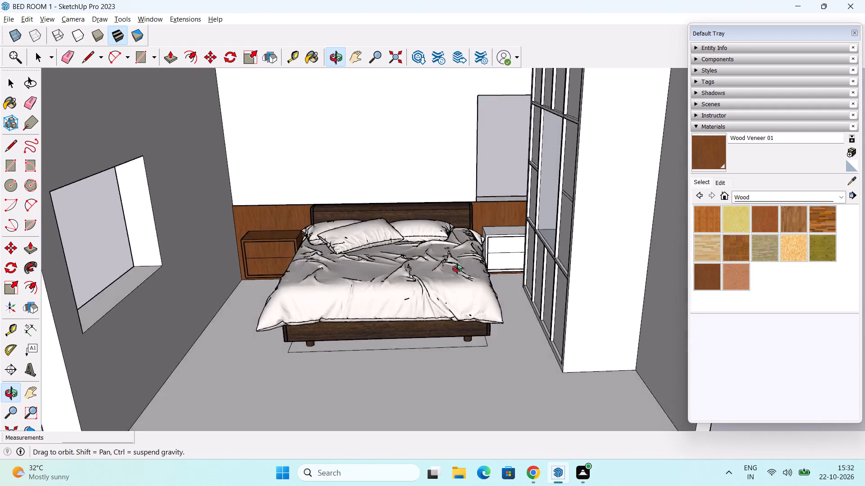
pyautogui.moveTo(457, 269); pyautogui.dragTo(479, 310, button='middle')
pyautogui.scroll(-3, 497, 271)
pyautogui.keyDown('shift'); pyautogui.moveTo(497, 272); pyautogui.dragTo(503, 336, button='middle'); pyautogui.keyUp('shift')
pyautogui.scroll(2, 508, 329)
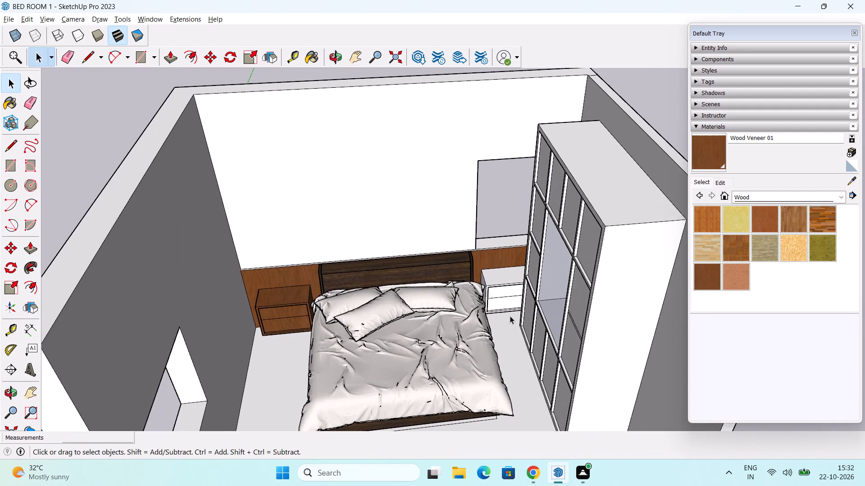
pyautogui.moveTo(501, 277); pyautogui.dragTo(501, 234, button='middle')
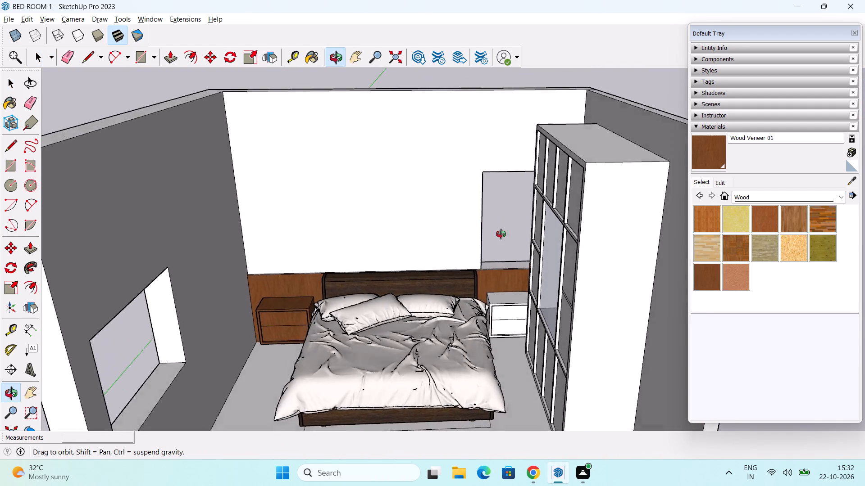
pyautogui.moveTo(501, 234); pyautogui.dragTo(514, 286, button='middle')
pyautogui.moveTo(530, 303); pyautogui.dragTo(499, 275, button='middle')
pyautogui.scroll(2, 448, 218)
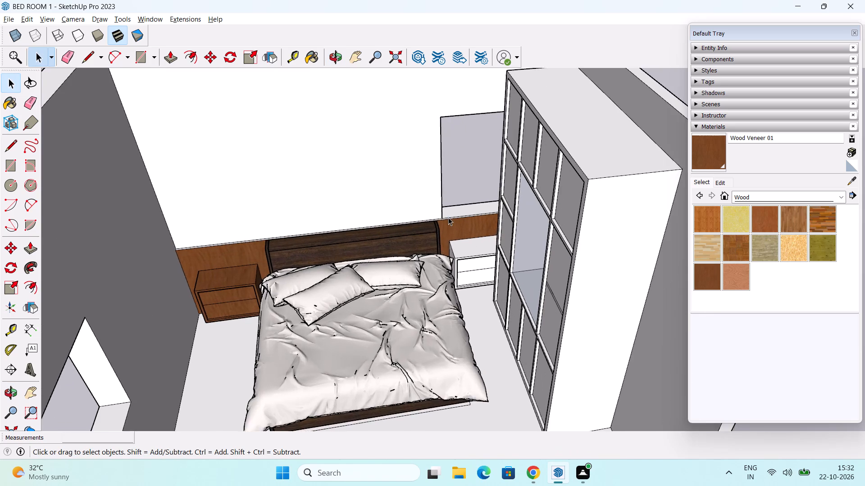
pyautogui.scroll(5, 448, 217)
pyautogui.moveTo(442, 225); pyautogui.dragTo(462, 274, button='middle')
pyautogui.scroll(-3, 463, 269)
pyautogui.moveTo(476, 293); pyautogui.dragTo(476, 293, button='middle')
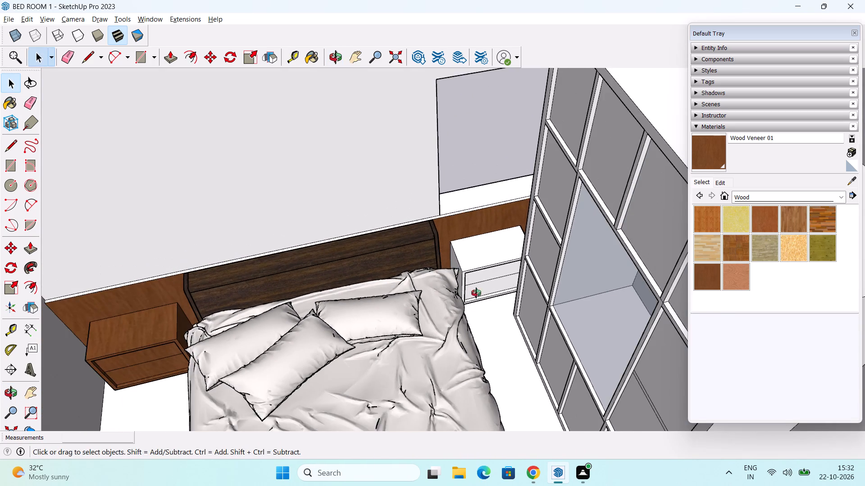
pyautogui.moveTo(476, 293); pyautogui.dragTo(433, 228, button='middle')
pyautogui.scroll(-3, 463, 221)
pyautogui.moveTo(465, 263); pyautogui.dragTo(446, 218, button='middle')
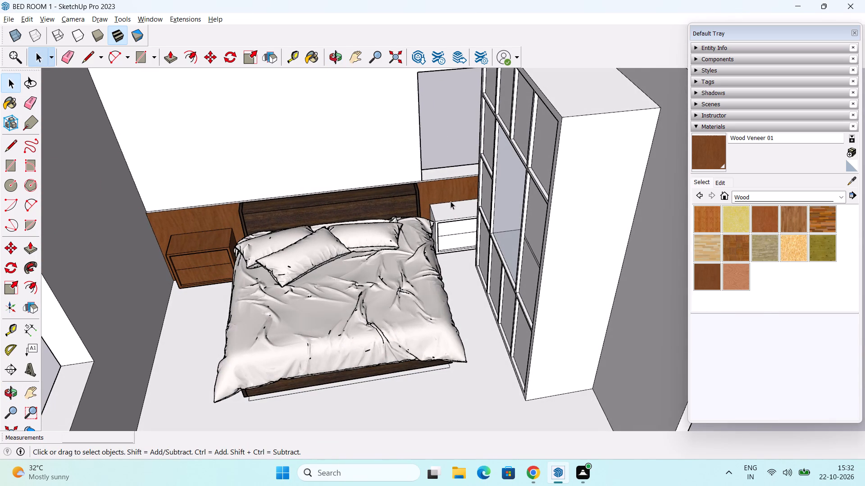
pyautogui.moveTo(459, 204); pyautogui.dragTo(466, 254, button='middle')
pyautogui.scroll(4, 470, 215)
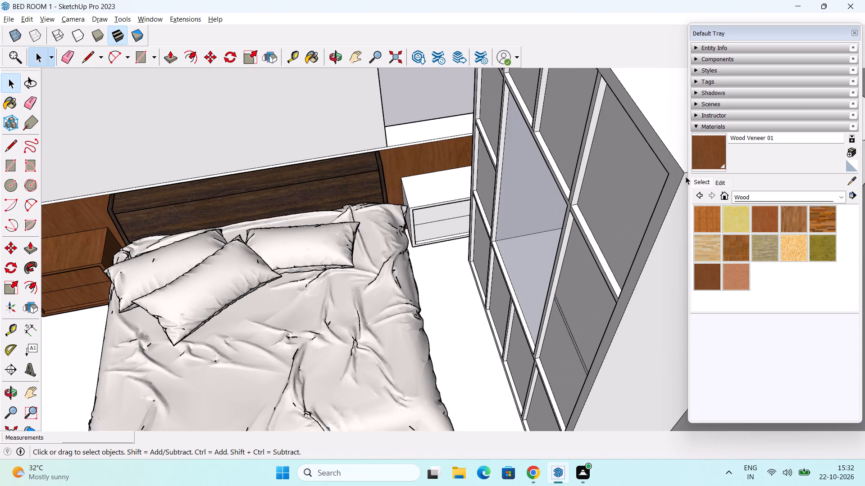
# Paint the top edge of the wall panel behind the headboard with Wood Veneer 01.
pyautogui.moveTo(717, 148); pyautogui.dragTo(710, 151)
pyautogui.scroll(6, 239, 131)
pyautogui.moveTo(334, 176); pyautogui.dragTo(378, 319, button='middle')
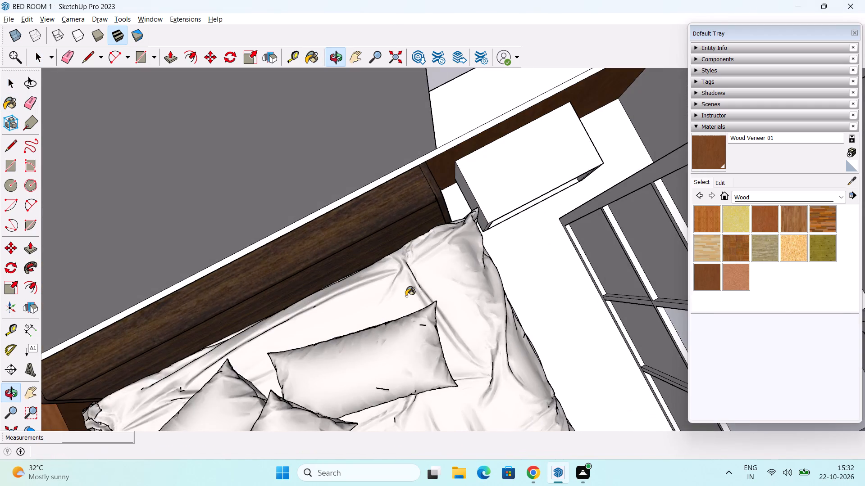
pyautogui.scroll(2, 426, 221)
pyautogui.click(432, 141)
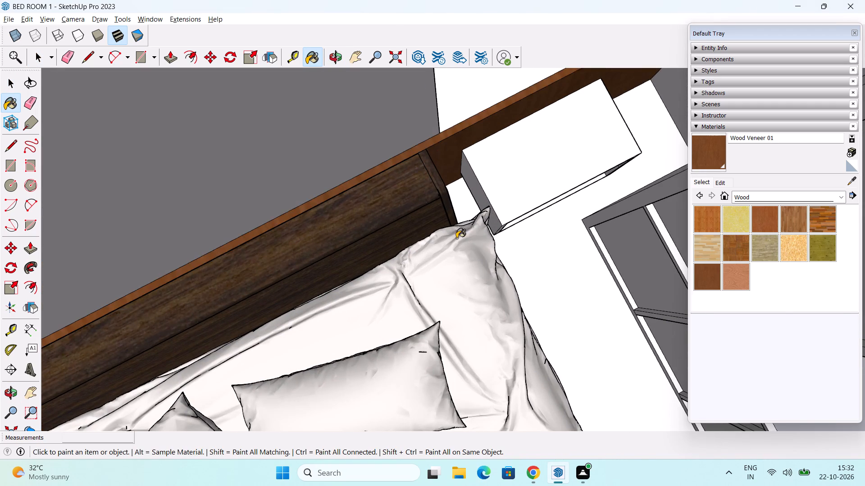
# Examine the painted wall panel edge and both nightstands around the bed from several angles.
pyautogui.scroll(-3, 456, 238)
pyautogui.moveTo(452, 256); pyautogui.dragTo(399, 197, button='middle')
pyautogui.scroll(-3, 399, 197)
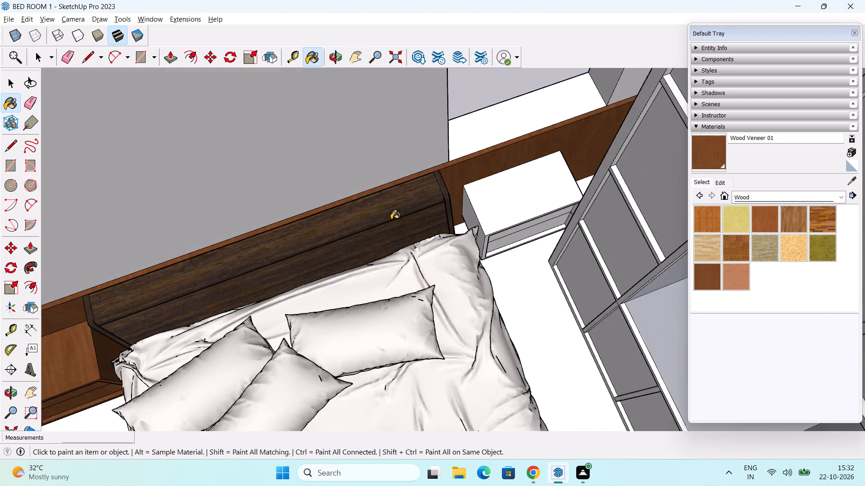
pyautogui.keyDown('shift'); pyautogui.moveTo(372, 226); pyautogui.dragTo(466, 181, button='middle'); pyautogui.keyUp('shift')
pyautogui.moveTo(291, 304); pyautogui.dragTo(186, 126, button='middle')
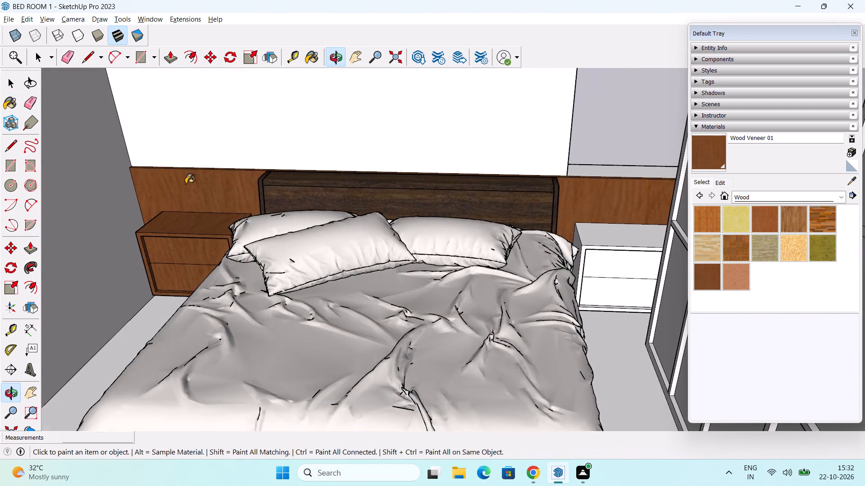
pyautogui.scroll(-6, 184, 228)
pyautogui.moveTo(258, 274); pyautogui.dragTo(444, 261, button='middle')
pyautogui.scroll(-2, 444, 261)
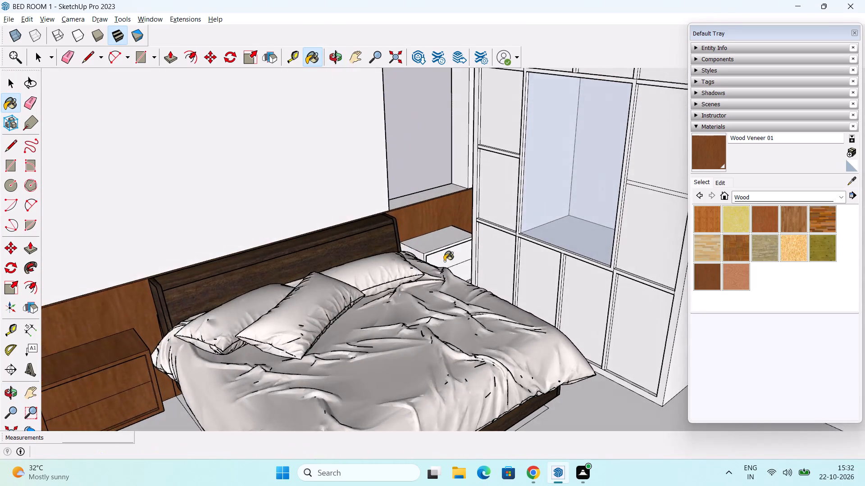
pyautogui.scroll(-1, 444, 261)
pyautogui.keyDown('shift'); pyautogui.moveTo(436, 267); pyautogui.dragTo(448, 232, button='middle'); pyautogui.keyUp('shift')
pyautogui.moveTo(455, 244); pyautogui.dragTo(308, 271, button='middle')
# Paint the white nightstand's top, side, front frame, both drawer fronts and lower inner edge with Wood Veneer 01.
pyautogui.scroll(2, 342, 250)
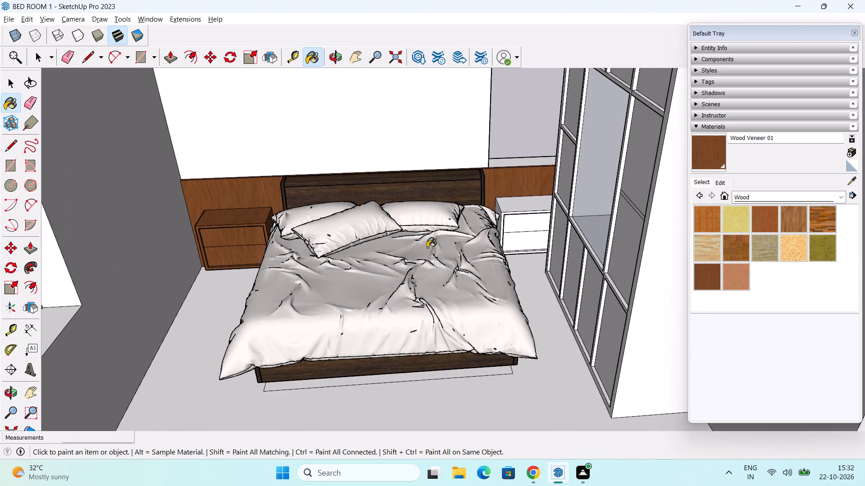
pyautogui.scroll(2, 461, 231)
pyautogui.scroll(3, 541, 209)
pyautogui.moveTo(539, 232); pyautogui.dragTo(524, 304, button='middle')
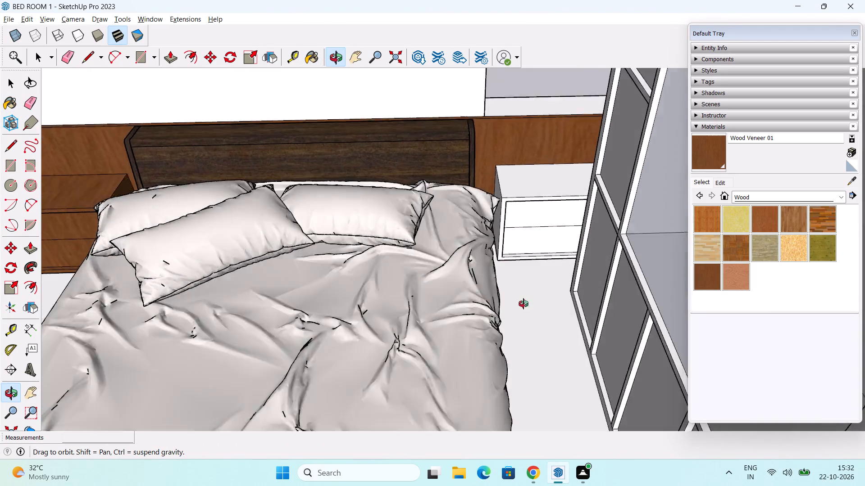
pyautogui.moveTo(524, 304); pyautogui.dragTo(556, 307, button='middle')
pyautogui.click(527, 175)
pyautogui.scroll(3, 502, 184)
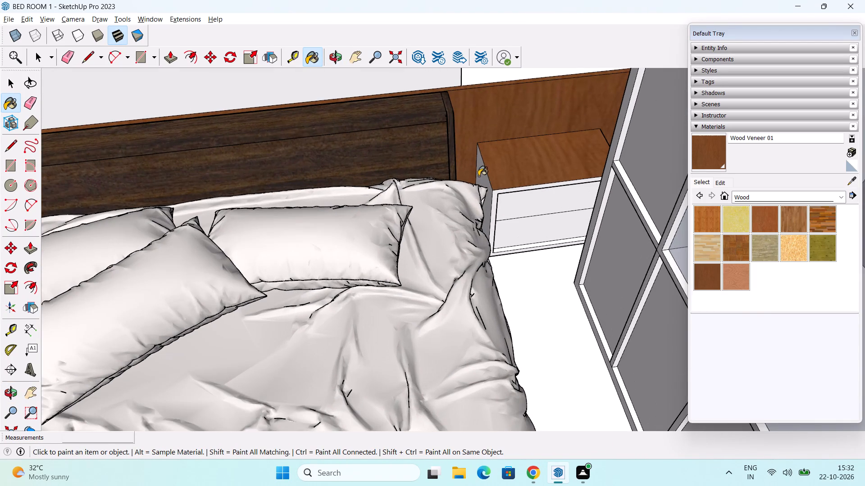
pyautogui.click(478, 175)
pyautogui.scroll(3, 535, 226)
pyautogui.click(528, 194)
pyautogui.scroll(4, 524, 194)
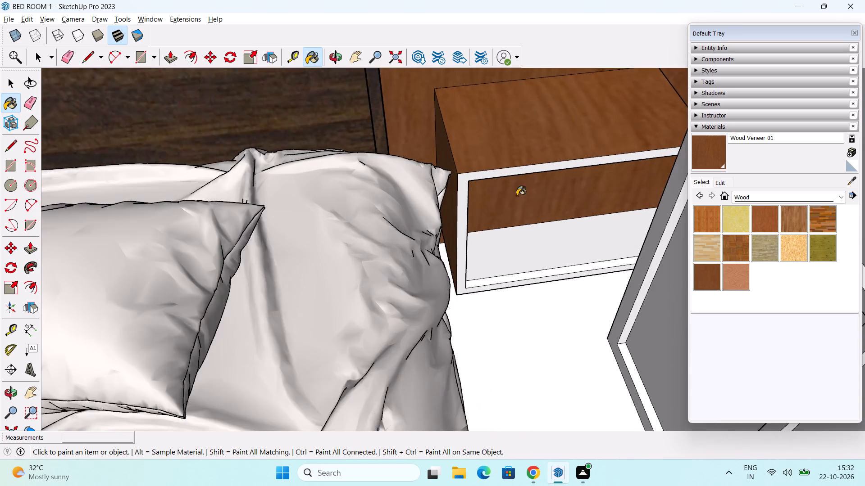
pyautogui.scroll(2, 517, 196)
pyautogui.click(526, 158)
pyautogui.click(519, 251)
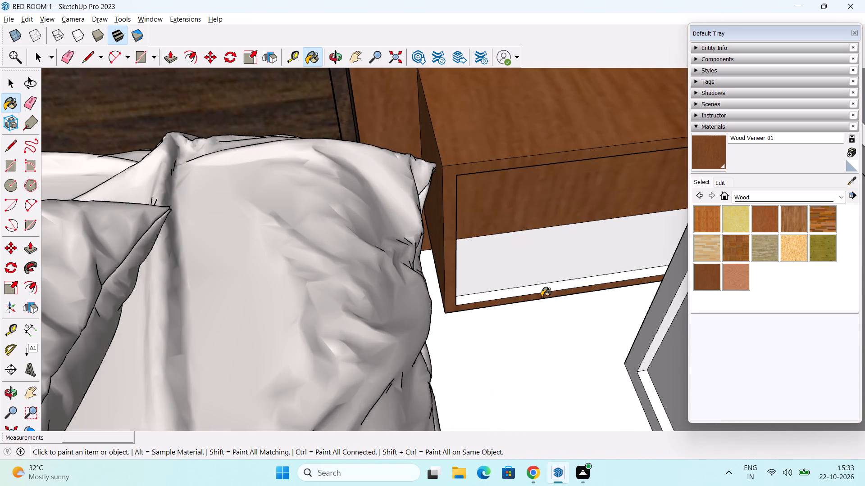
pyautogui.click(540, 290)
# Paint the nightstand's inner side edge nearest the bed and its upper inner edge with Wood Veneer 01.
pyautogui.scroll(-1, 542, 288)
pyautogui.keyDown('shift'); pyautogui.moveTo(542, 286); pyautogui.dragTo(442, 289, button='middle'); pyautogui.keyUp('shift')
pyautogui.moveTo(461, 289); pyautogui.dragTo(411, 185, button='middle')
pyautogui.scroll(2, 371, 222)
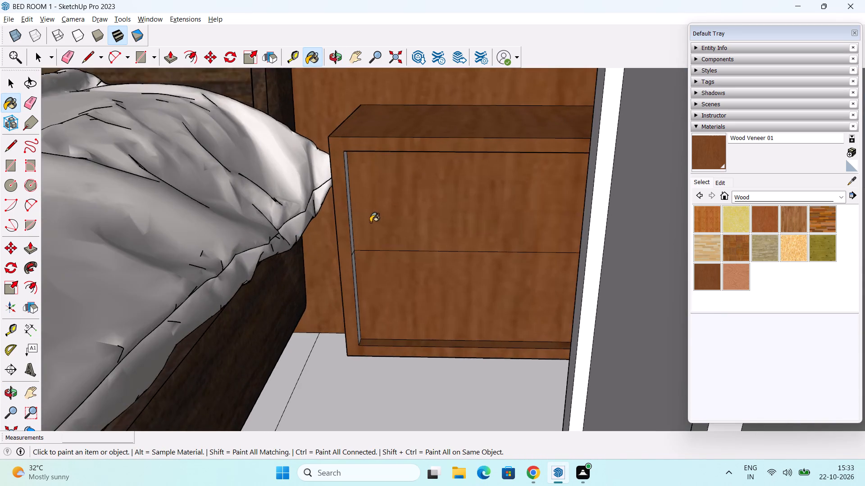
pyautogui.scroll(8, 370, 222)
pyautogui.click(339, 235)
pyautogui.keyDown('shift'); pyautogui.moveTo(381, 315); pyautogui.dragTo(373, 269, button='middle'); pyautogui.keyUp('shift')
pyautogui.click(341, 288)
pyautogui.scroll(-6, 341, 287)
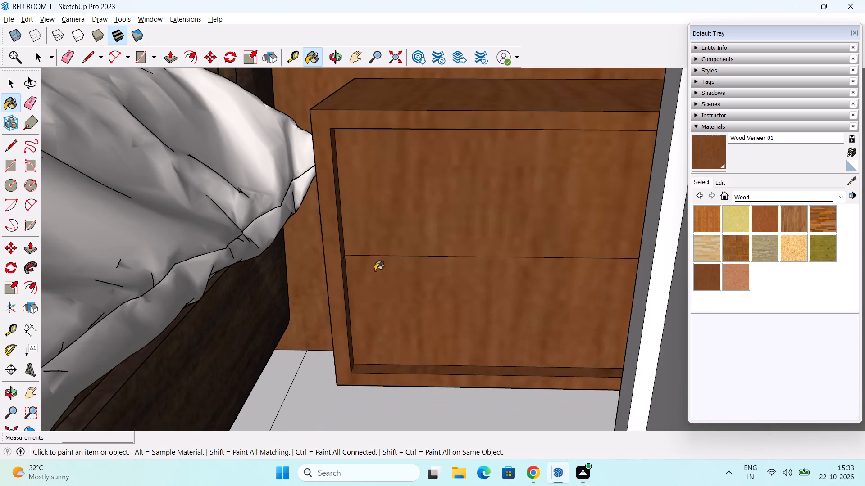
pyautogui.keyDown('shift'); pyautogui.moveTo(376, 269); pyautogui.dragTo(369, 333, button='middle'); pyautogui.keyUp('shift')
pyautogui.moveTo(442, 305); pyautogui.dragTo(466, 144, button='middle')
pyautogui.click(503, 138)
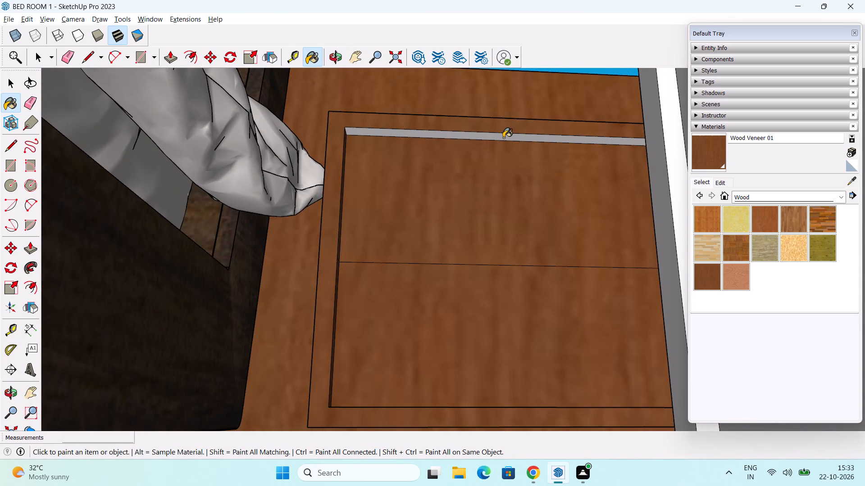
# Paint the upper and lower parts of the nightstand's inner side edge farthest from the bed with Wood Veneer 01.
pyautogui.keyDown('shift'); pyautogui.moveTo(533, 158); pyautogui.dragTo(341, 244, button='middle'); pyautogui.keyUp('shift')
pyautogui.moveTo(363, 252); pyautogui.dragTo(535, 336, button='middle')
pyautogui.scroll(-2, 516, 297)
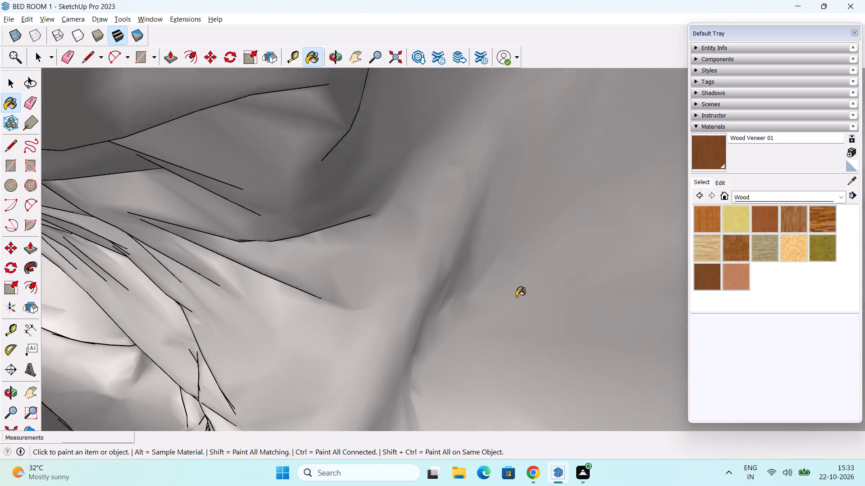
pyautogui.scroll(-1, 516, 297)
pyautogui.moveTo(503, 282); pyautogui.dragTo(421, 423, button='middle')
pyautogui.scroll(-3, 471, 249)
pyautogui.keyDown('shift'); pyautogui.moveTo(572, 187); pyautogui.dragTo(402, 330, button='middle'); pyautogui.keyUp('shift')
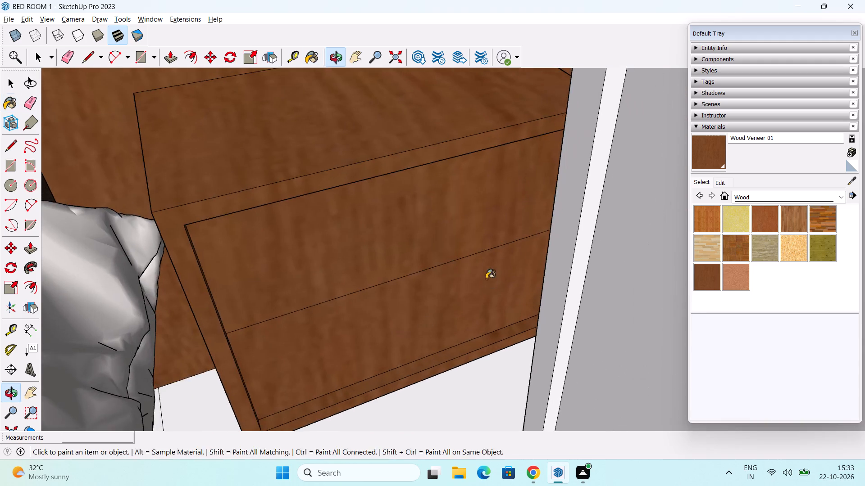
pyautogui.moveTo(490, 274); pyautogui.dragTo(559, 265, button='middle')
pyautogui.keyDown('shift'); pyautogui.moveTo(549, 228); pyautogui.dragTo(515, 291, button='middle'); pyautogui.keyUp('shift')
pyautogui.keyDown('shift'); pyautogui.scroll(-1, 549, 228); pyautogui.keyUp('shift')
pyautogui.scroll(1, 529, 243)
pyautogui.click(533, 229)
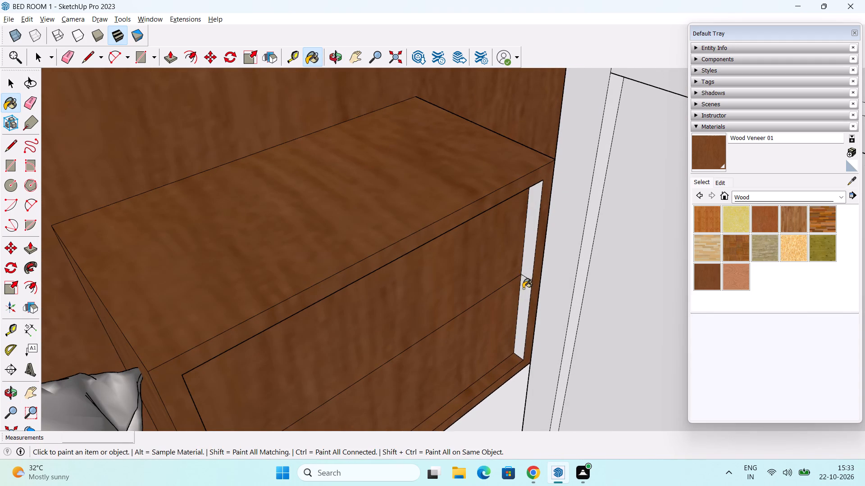
pyautogui.click(524, 305)
# Paint the nightstand's outer side face, on the side away from the bed, with Wood Veneer 01.
pyautogui.moveTo(532, 261); pyautogui.dragTo(541, 399, button='middle')
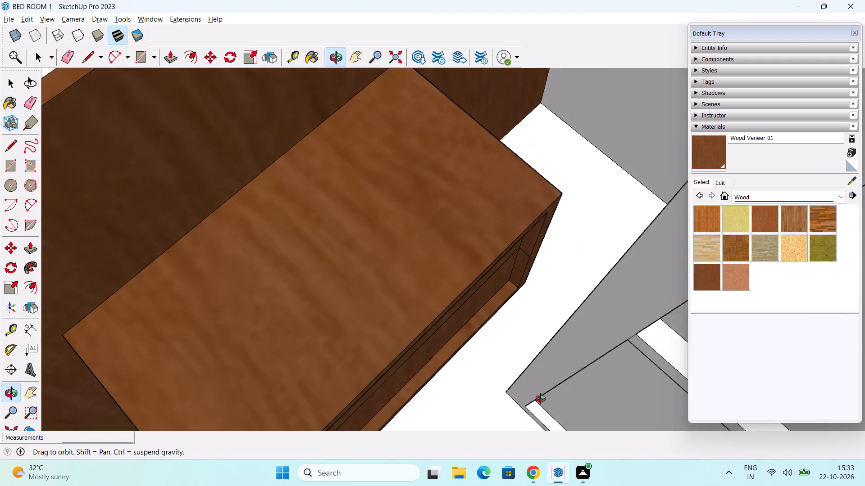
pyautogui.moveTo(541, 399); pyautogui.dragTo(453, 422, button='middle')
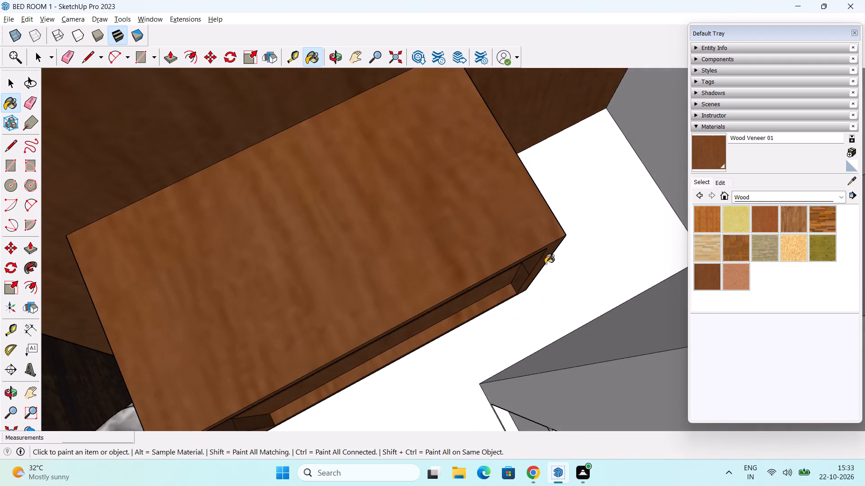
pyautogui.scroll(13, 549, 247)
pyautogui.moveTo(570, 201); pyautogui.dragTo(439, 215, button='middle')
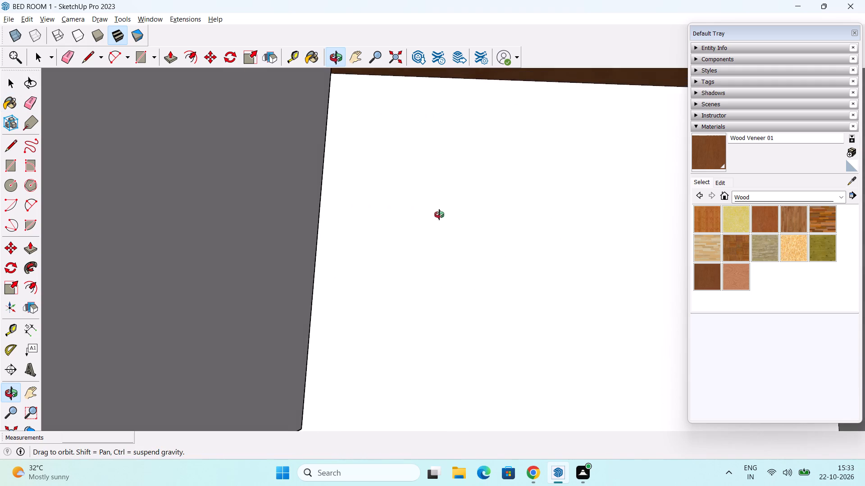
pyautogui.moveTo(439, 215); pyautogui.dragTo(433, 214, button='middle')
pyautogui.click(216, 207)
pyautogui.scroll(-10, 241, 208)
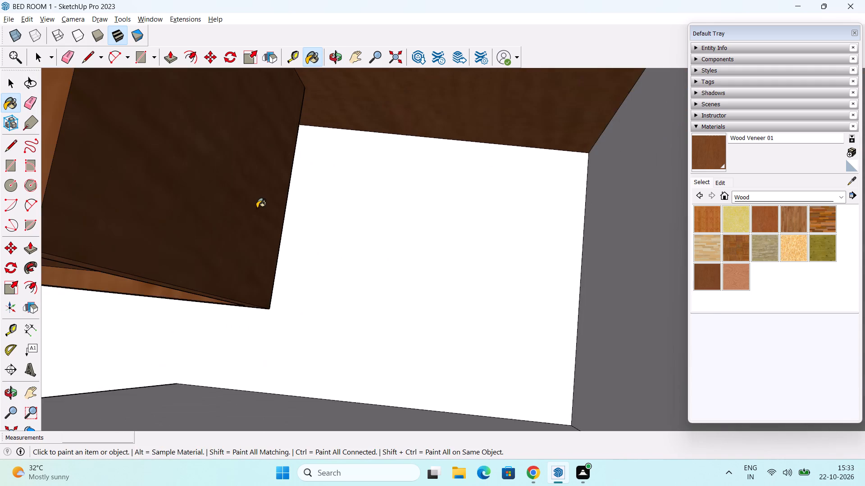
# Paint the wardrobe's top and its side face away from the headboard wall with Wood Veneer 01.
pyautogui.scroll(-8, 259, 208)
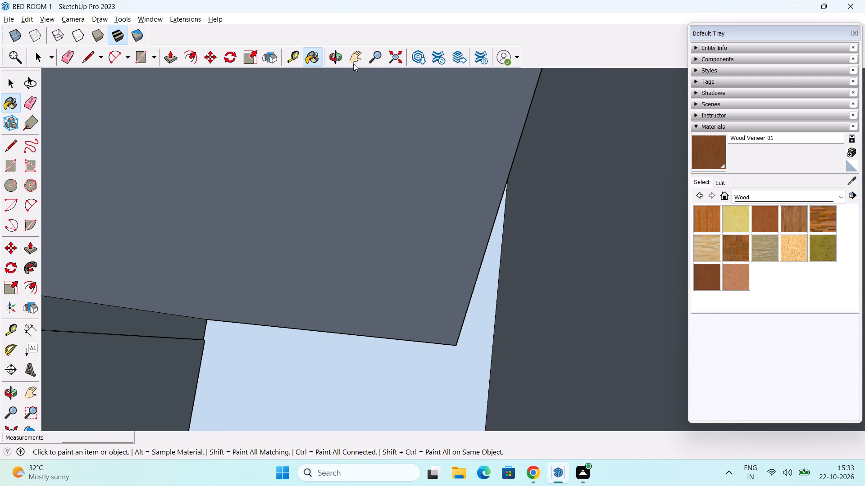
pyautogui.click(387, 65)
pyautogui.moveTo(360, 180); pyautogui.dragTo(419, 154, button='middle')
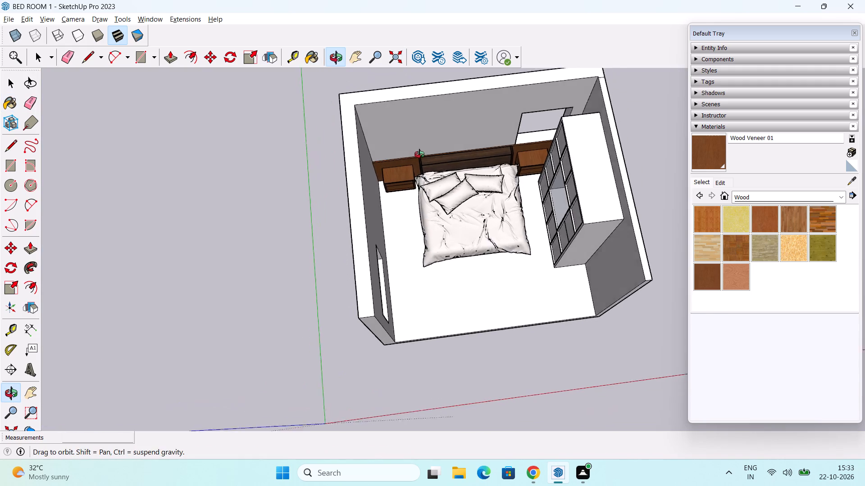
pyautogui.moveTo(419, 154); pyautogui.dragTo(432, 132, button='middle')
pyautogui.keyDown('shift'); pyautogui.moveTo(472, 204); pyautogui.dragTo(360, 247, button='middle'); pyautogui.keyUp('shift')
pyautogui.scroll(5, 427, 238)
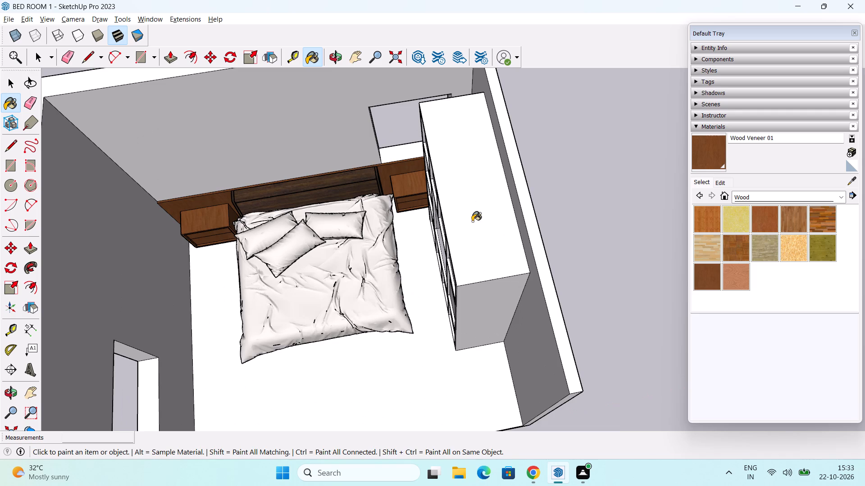
pyautogui.click(472, 221)
pyautogui.moveTo(474, 288); pyautogui.dragTo(570, 171, button='middle')
pyautogui.scroll(3, 525, 248)
pyautogui.click(529, 206)
# Paint the wardrobe's side facing the headboard wall and its outer front frame with Wood Veneer 01.
pyautogui.moveTo(490, 215); pyautogui.dragTo(618, 238, button='middle')
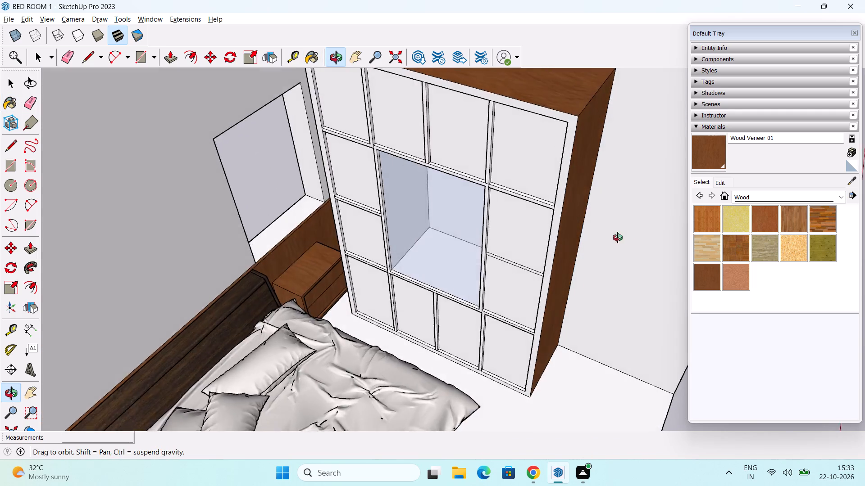
pyautogui.moveTo(618, 238); pyautogui.dragTo(631, 238, button='middle')
pyautogui.scroll(2, 315, 181)
pyautogui.moveTo(317, 165); pyautogui.dragTo(535, 238, button='middle')
pyautogui.click(338, 237)
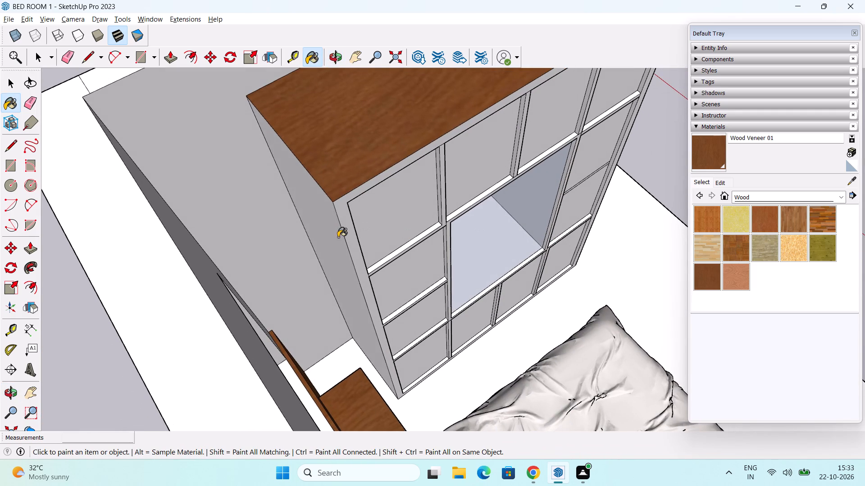
pyautogui.click(349, 234)
# Paint the frame dividing off the wardrobe's upper corner panel, including its ledge, the adjoining ledge above the niche and the upright's side, with Wood Veneer 01.
pyautogui.moveTo(385, 238); pyautogui.dragTo(260, 155, button='middle')
pyautogui.scroll(3, 337, 193)
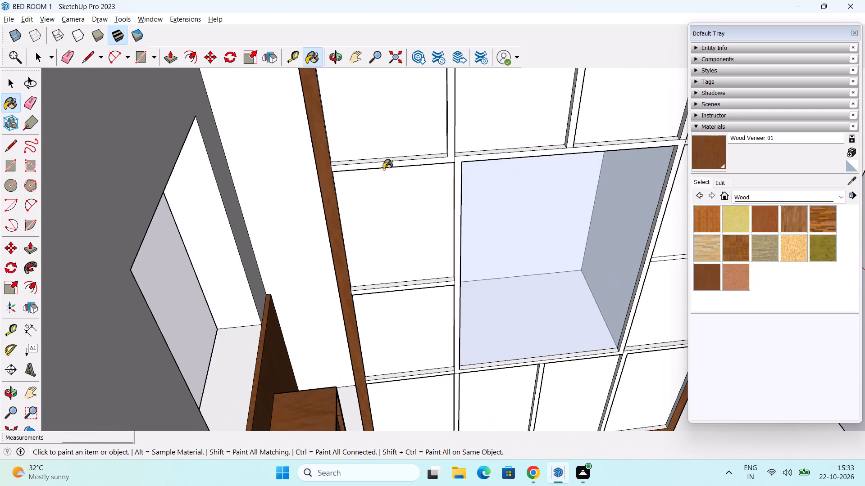
pyautogui.click(390, 166)
pyautogui.moveTo(433, 191); pyautogui.dragTo(362, 182, button='middle')
pyautogui.scroll(4, 402, 171)
pyautogui.moveTo(407, 154); pyautogui.dragTo(397, 224, button='middle')
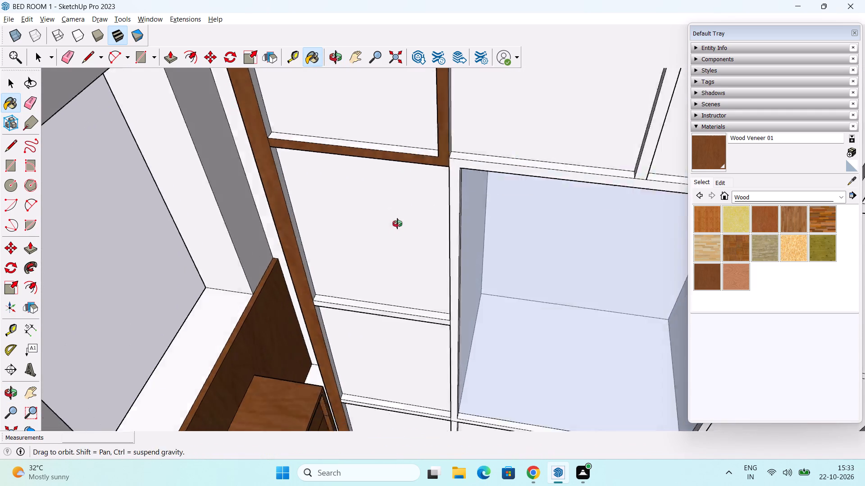
pyautogui.moveTo(397, 224); pyautogui.dragTo(394, 241, button='middle')
pyautogui.click(409, 182)
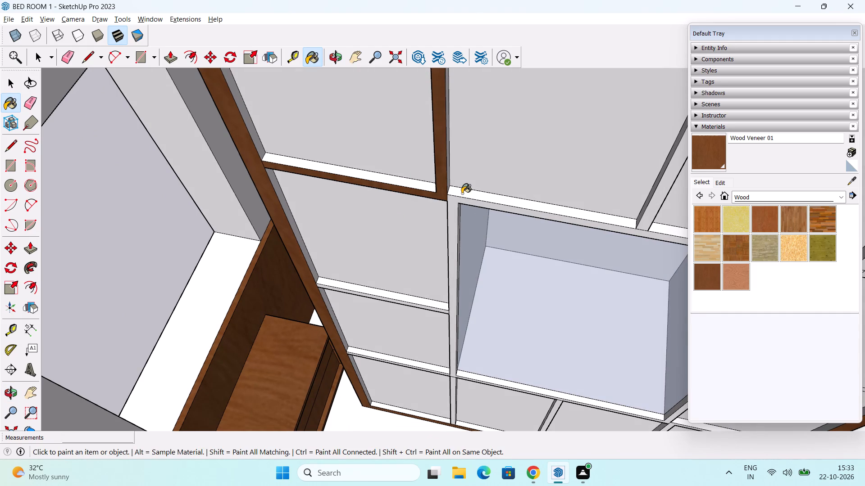
pyautogui.click(462, 193)
pyautogui.moveTo(451, 193); pyautogui.dragTo(405, 185, button='middle')
pyautogui.click(435, 161)
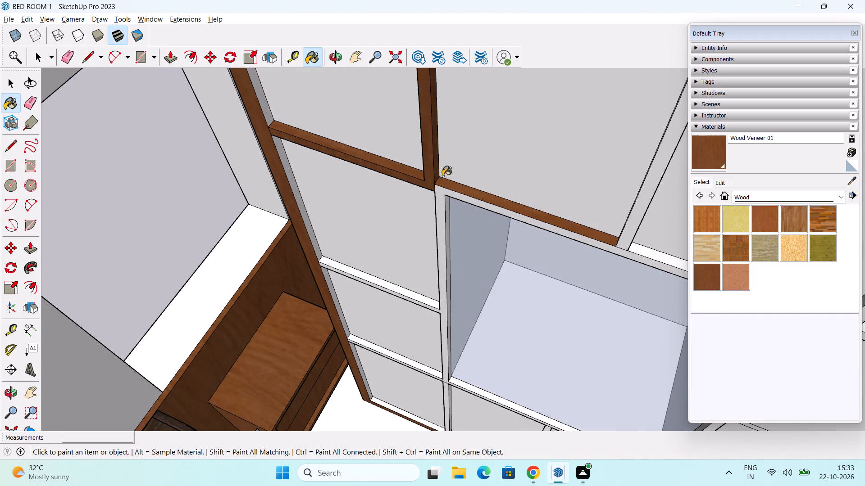
# Paint the front faces of the frame around the wardrobe's open central niche with Wood Veneer 01.
pyautogui.click(442, 210)
pyautogui.scroll(-3, 442, 210)
pyautogui.moveTo(470, 273); pyautogui.dragTo(378, 251, button='middle')
pyautogui.scroll(-1, 395, 252)
pyautogui.scroll(2, 481, 252)
pyautogui.click(456, 210)
# Paint the niche frame's bottom inner edge and the inner side edge nearest the nightstand with Wood Veneer 01.
pyautogui.keyDown('shift'); pyautogui.moveTo(501, 283); pyautogui.dragTo(421, 223, button='middle'); pyautogui.keyUp('shift')
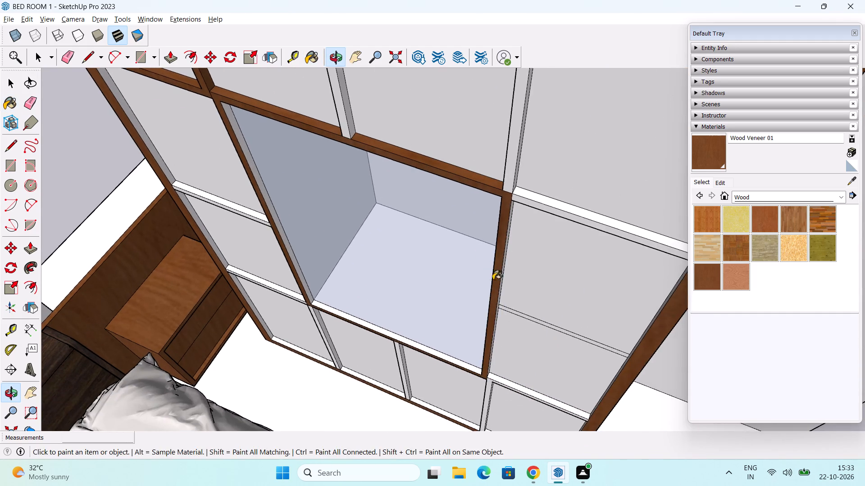
pyautogui.moveTo(503, 310); pyautogui.dragTo(493, 253, button='middle')
pyautogui.scroll(3, 457, 346)
pyautogui.click(331, 328)
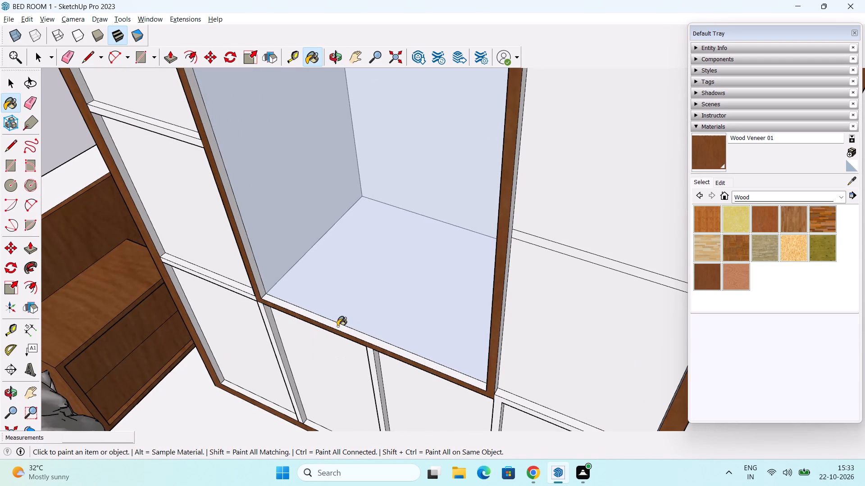
pyautogui.click(337, 326)
pyautogui.scroll(-3, 332, 319)
pyautogui.keyDown('shift'); pyautogui.moveTo(291, 288); pyautogui.dragTo(322, 349, button='middle'); pyautogui.keyUp('shift')
pyautogui.scroll(2, 301, 284)
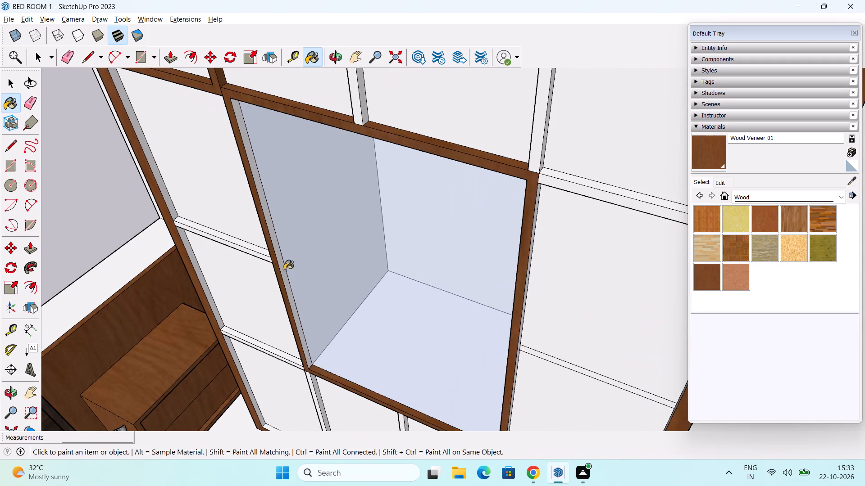
pyautogui.click(284, 277)
# Paint the niche frame's top inner edge and remaining inner side edge with Wood Veneer 01.
pyautogui.moveTo(320, 270); pyautogui.dragTo(338, 396, button='middle')
pyautogui.moveTo(351, 373); pyautogui.dragTo(378, 177, button='middle')
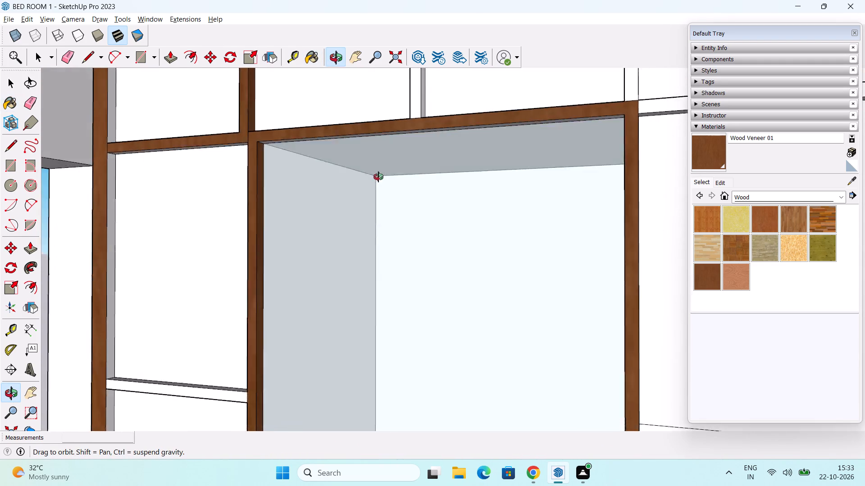
pyautogui.moveTo(378, 177); pyautogui.dragTo(402, 148, button='middle')
pyautogui.keyDown('shift'); pyautogui.moveTo(415, 148); pyautogui.dragTo(405, 231, button='middle'); pyautogui.keyUp('shift')
pyautogui.moveTo(564, 228); pyautogui.dragTo(579, 180, button='middle')
pyautogui.scroll(4, 605, 181)
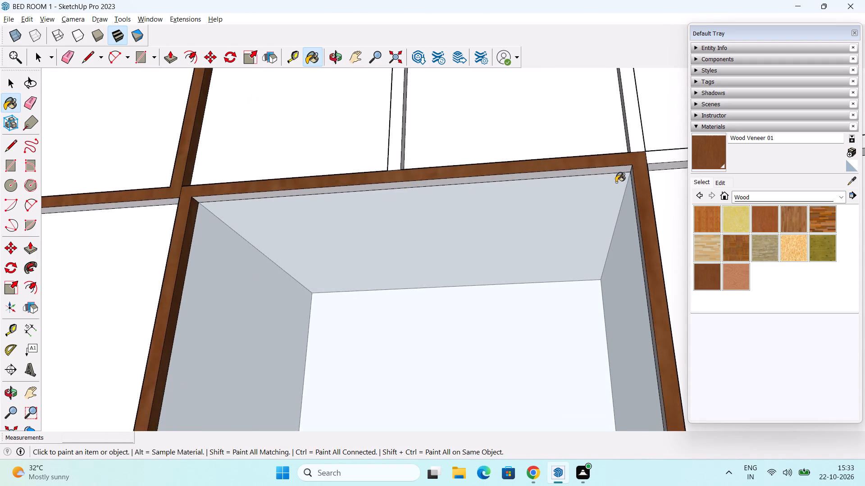
pyautogui.scroll(2, 616, 182)
pyautogui.click(614, 160)
pyautogui.scroll(-3, 614, 175)
pyautogui.keyDown('shift'); pyautogui.moveTo(607, 197); pyautogui.dragTo(552, 199, button='middle'); pyautogui.keyUp('shift')
pyautogui.moveTo(577, 206); pyautogui.dragTo(670, 258, button='middle')
pyautogui.click(600, 211)
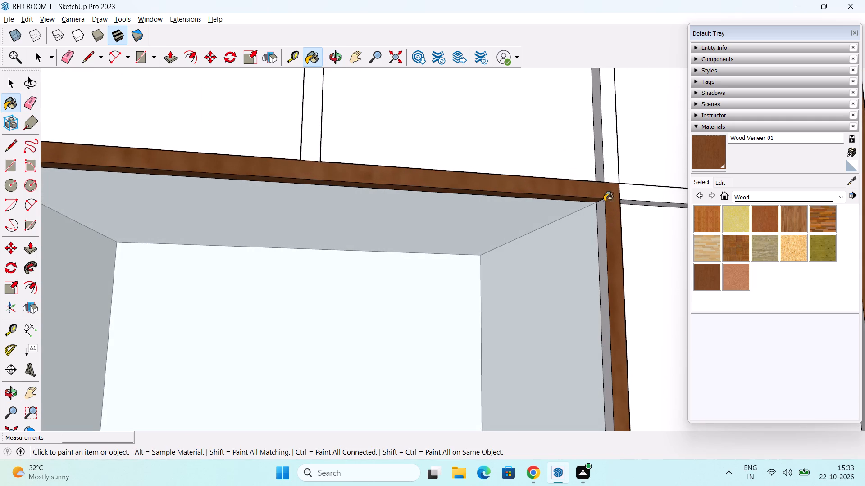
# Paint the side of the upright above the niche corner and the central upright in the wardrobe's top row with Wood Veneer 01.
pyautogui.click(600, 141)
pyautogui.click(607, 150)
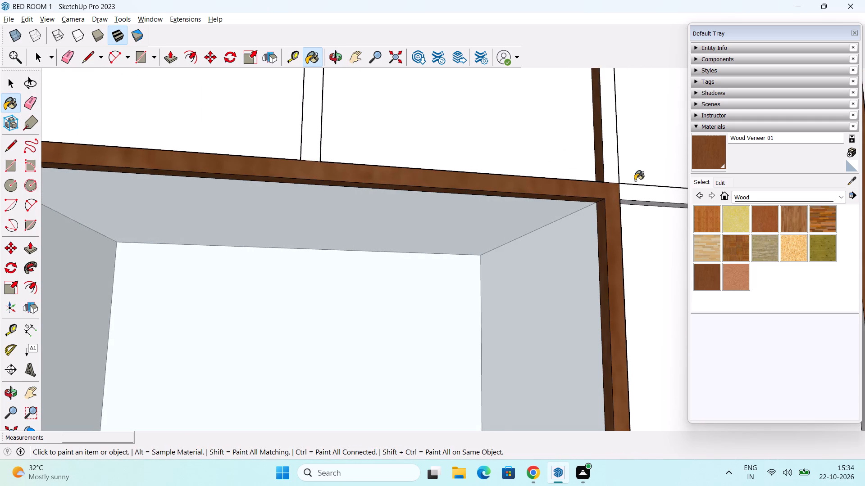
pyautogui.scroll(-6, 618, 210)
pyautogui.moveTo(606, 233); pyautogui.dragTo(538, 353, button='middle')
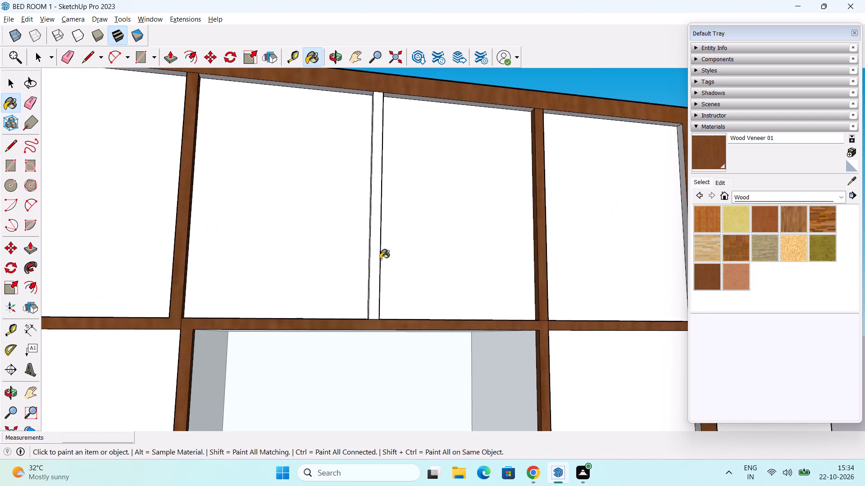
pyautogui.click(378, 258)
pyautogui.scroll(-7, 400, 261)
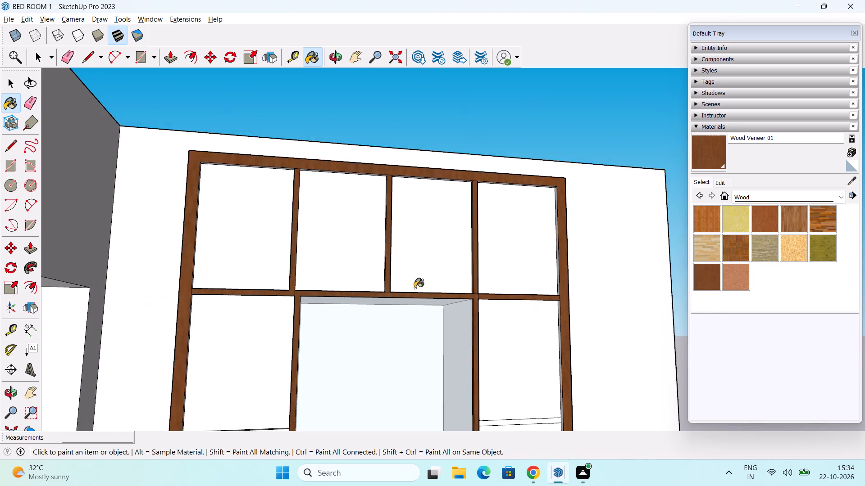
# Paint the front faces of the uprights and horizontal rails around the wardrobe's lower panels with Wood Veneer 01.
pyautogui.moveTo(396, 263); pyautogui.dragTo(307, 367, button='middle')
pyautogui.scroll(-2, 365, 279)
pyautogui.keyDown('shift'); pyautogui.moveTo(362, 270); pyautogui.dragTo(363, 146, button='middle'); pyautogui.keyUp('shift')
pyautogui.moveTo(450, 266); pyautogui.dragTo(294, 193, button='middle')
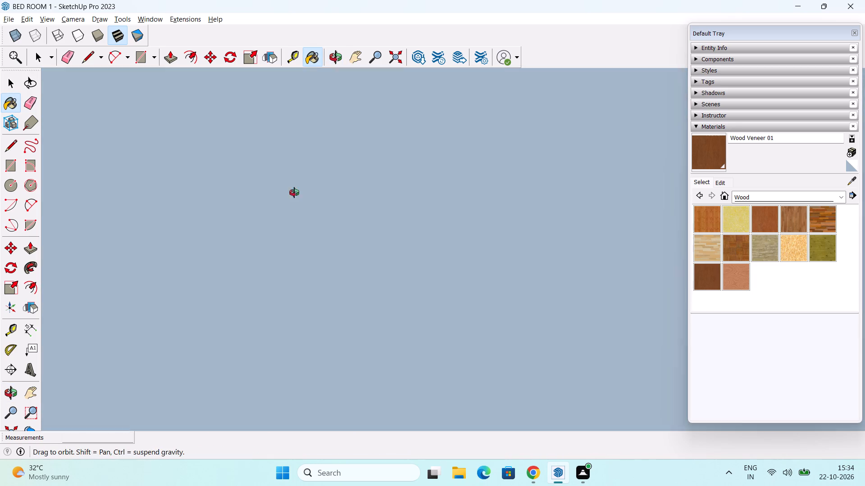
pyautogui.moveTo(294, 193); pyautogui.dragTo(141, 261, button='middle')
pyautogui.click(396, 62)
pyautogui.moveTo(539, 222); pyautogui.dragTo(390, 280, button='middle')
pyautogui.scroll(8, 482, 278)
pyautogui.moveTo(472, 300); pyautogui.dragTo(601, 337, button='middle')
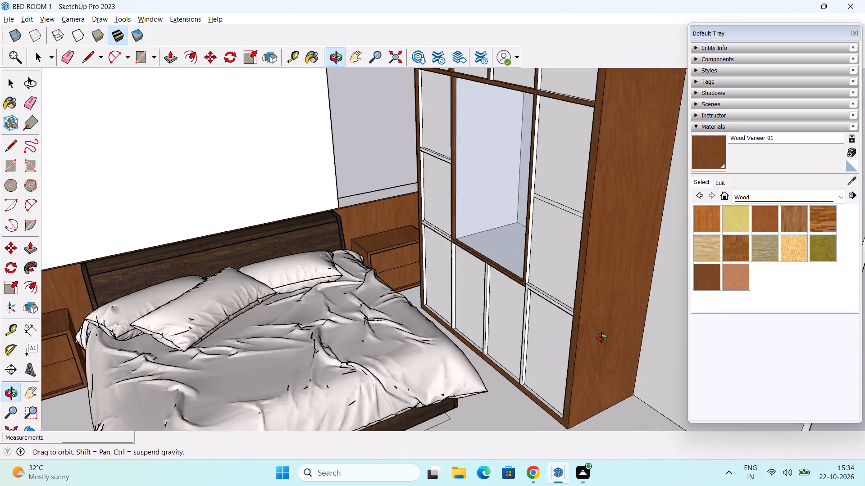
pyautogui.moveTo(601, 337); pyautogui.dragTo(611, 335, button='middle')
pyautogui.keyDown('shift'); pyautogui.moveTo(600, 334); pyautogui.dragTo(570, 324, button='middle'); pyautogui.keyUp('shift')
pyautogui.scroll(5, 547, 235)
pyautogui.scroll(2, 506, 324)
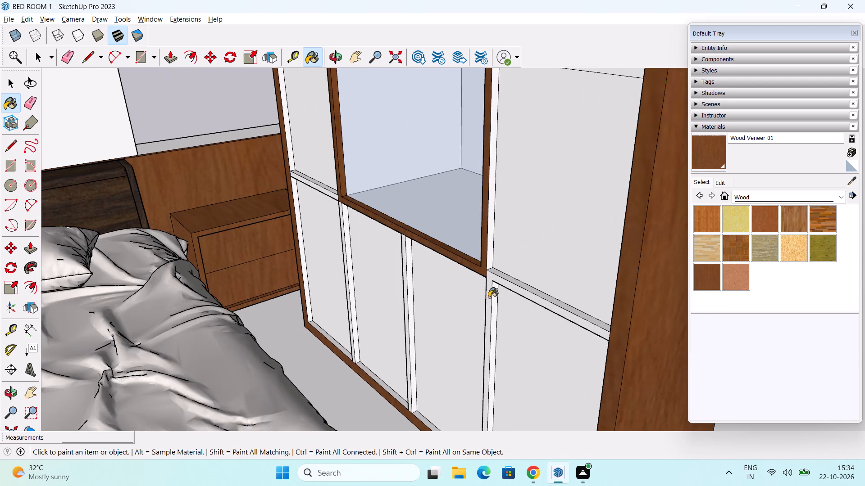
pyautogui.scroll(2, 489, 297)
pyautogui.click(492, 278)
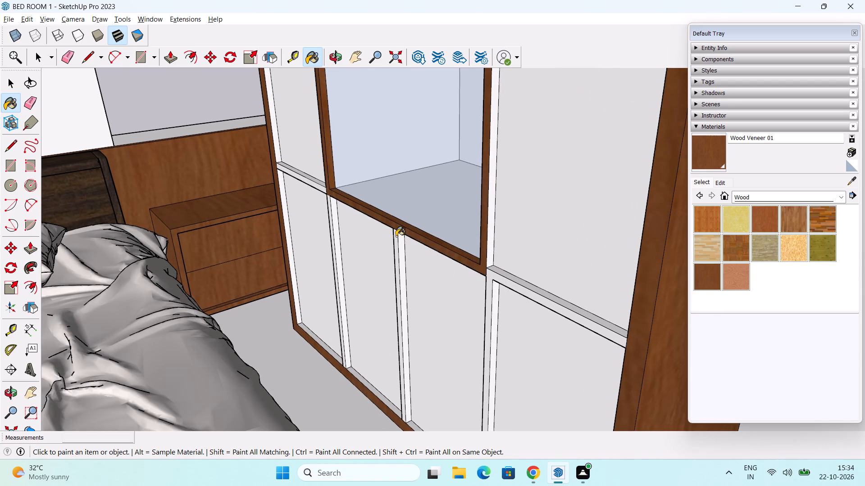
pyautogui.click(396, 236)
pyautogui.click(332, 207)
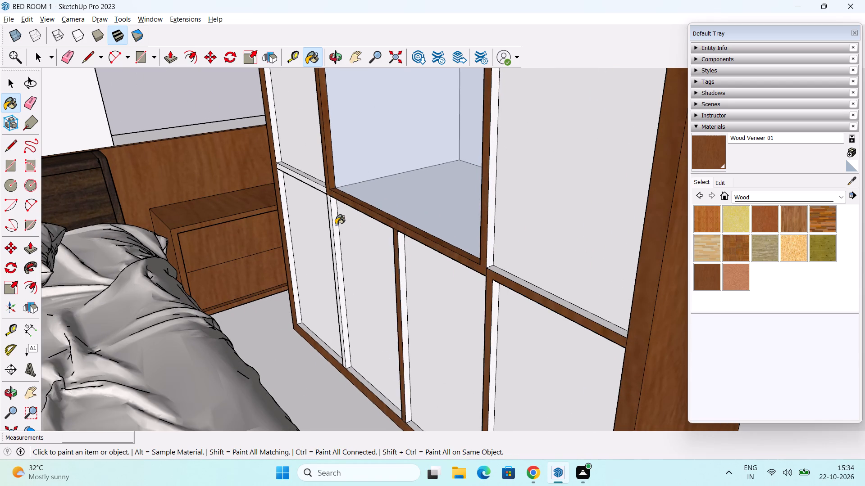
pyautogui.scroll(2, 336, 225)
pyautogui.moveTo(325, 229); pyautogui.dragTo(427, 234, button='middle')
pyautogui.click(320, 198)
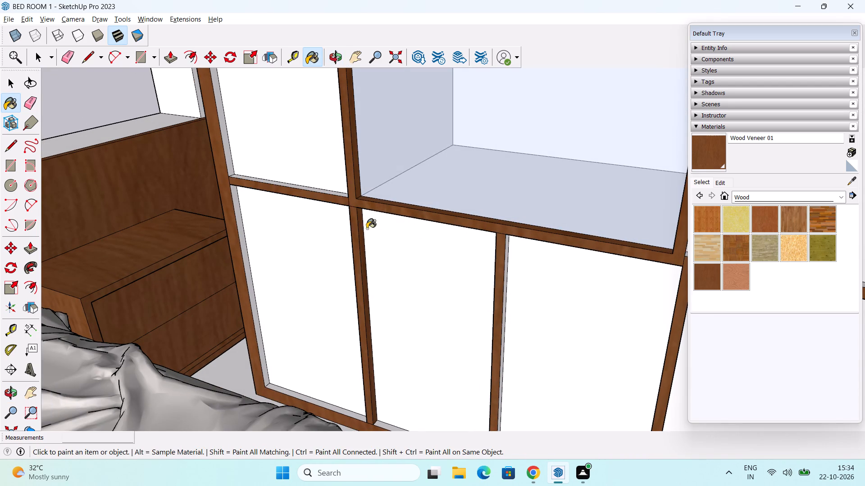
# Paint the lower rail's top edge in the column beside the nightstand and the adjoining inner side edges with Wood Veneer 01.
pyautogui.moveTo(342, 199); pyautogui.dragTo(335, 274, button='middle')
pyautogui.scroll(2, 298, 217)
pyautogui.click(298, 199)
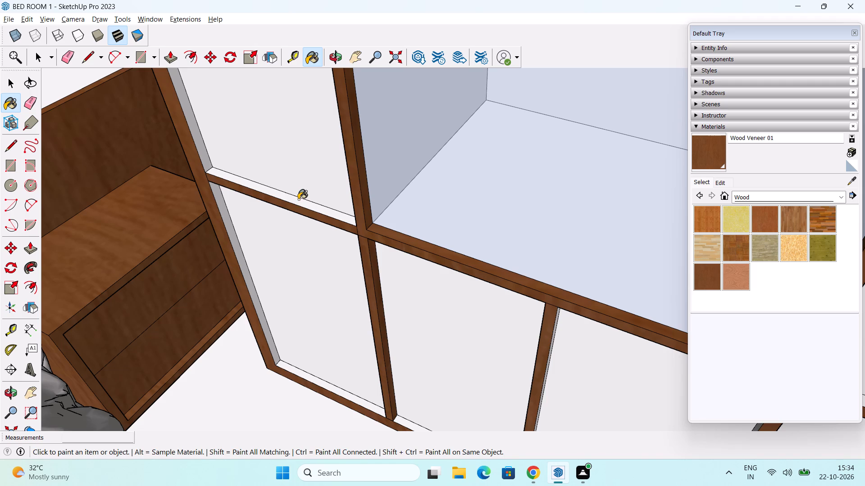
pyautogui.click(225, 216)
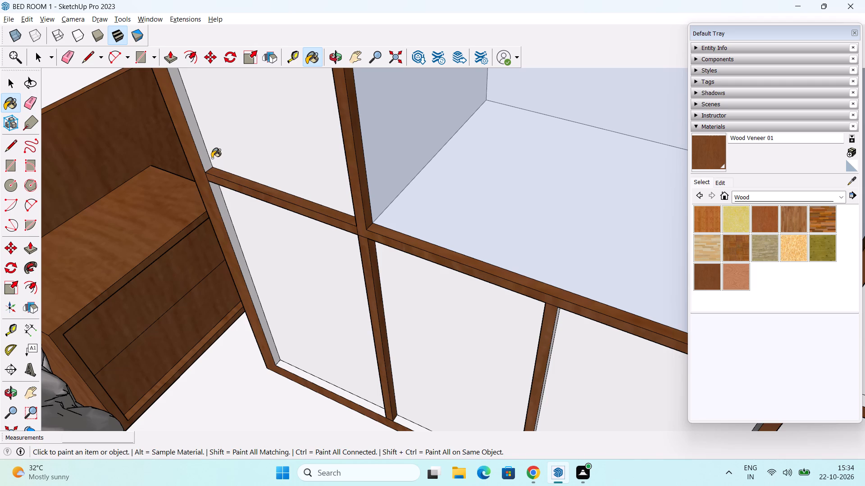
pyautogui.click(205, 153)
# Paint the bottom inner edges of the two lower wardrobe panels nearest the nightstand with Wood Veneer 01.
pyautogui.moveTo(407, 481); pyautogui.dragTo(431, 468, button='middle')
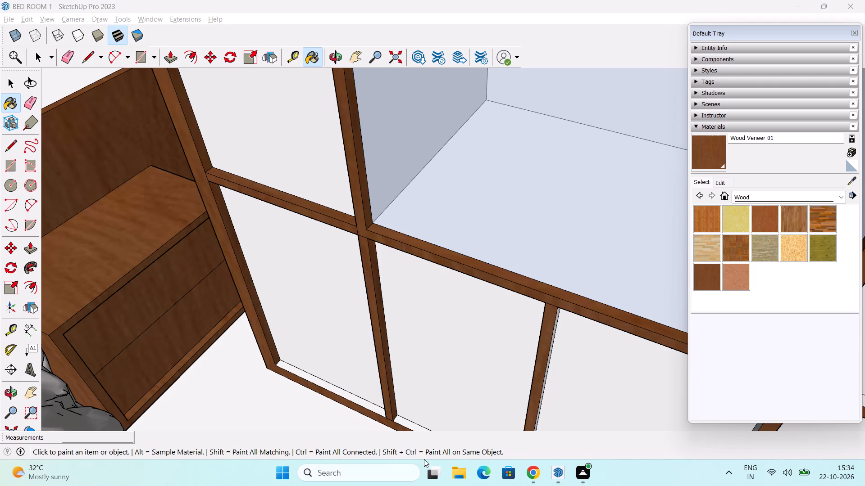
pyautogui.keyDown('shift'); pyautogui.moveTo(416, 416); pyautogui.dragTo(401, 364, button='middle'); pyautogui.keyUp('shift')
pyautogui.scroll(2, 367, 370)
pyautogui.click(367, 369)
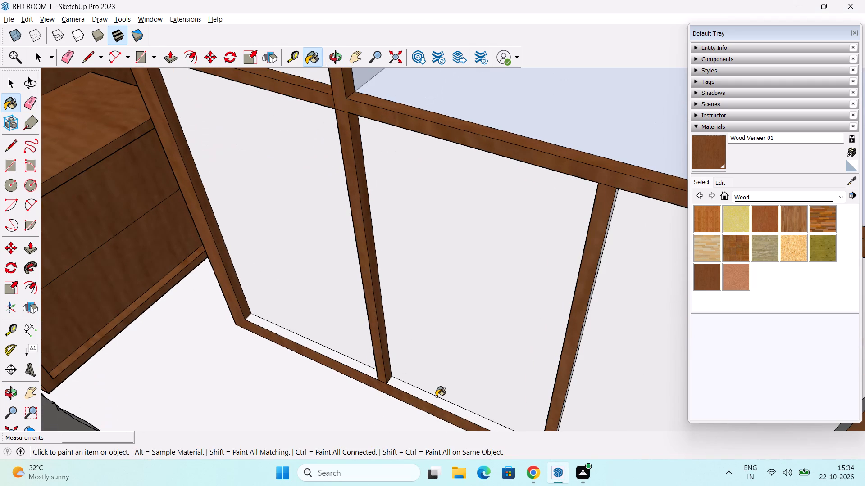
pyautogui.click(420, 396)
# Paint the upright side and bottom inner edge bordering the third lower panel from the nightstand with Wood Veneer 01.
pyautogui.scroll(-2, 423, 391)
pyautogui.moveTo(537, 418); pyautogui.dragTo(419, 312, button='middle')
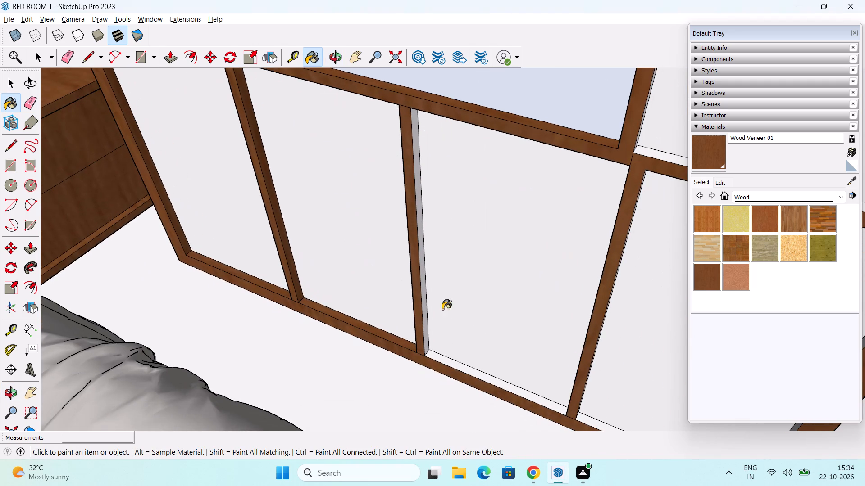
pyautogui.click(424, 316)
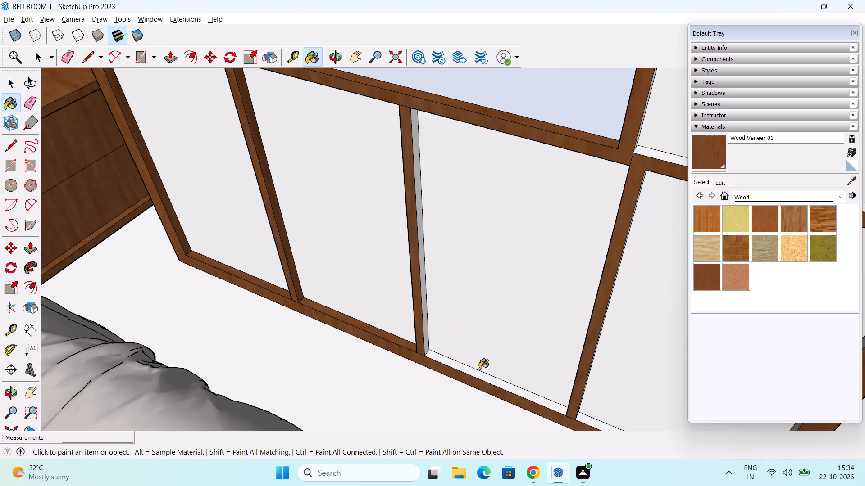
pyautogui.moveTo(479, 369); pyautogui.dragTo(487, 394, button='middle')
pyautogui.click(496, 377)
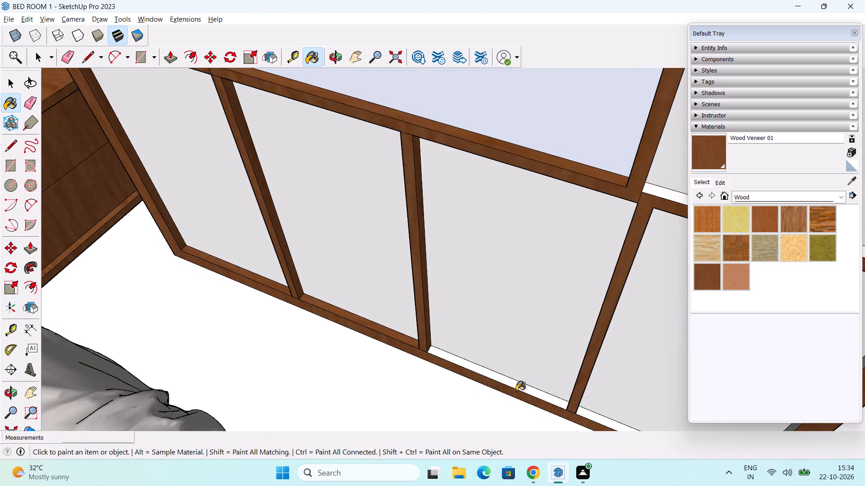
# Paint the nightstand-facing side of the upright between the third and fourth lower panels with Wood Veneer 01.
pyautogui.scroll(1, 516, 391)
pyautogui.keyDown('shift'); pyautogui.moveTo(520, 390); pyautogui.dragTo(423, 346, button='middle'); pyautogui.keyUp('shift')
pyautogui.moveTo(490, 343); pyautogui.dragTo(640, 292, button='middle')
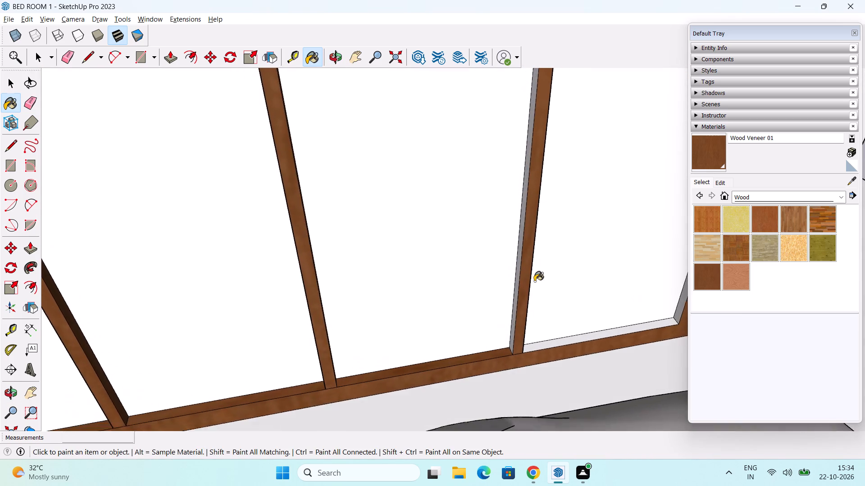
pyautogui.scroll(3, 534, 281)
pyautogui.click(515, 260)
# Paint the upright side and bottom inner edge of the fourth lower panel with Wood Veneer 01.
pyautogui.scroll(-2, 532, 270)
pyautogui.moveTo(574, 320); pyautogui.dragTo(372, 264, button='middle')
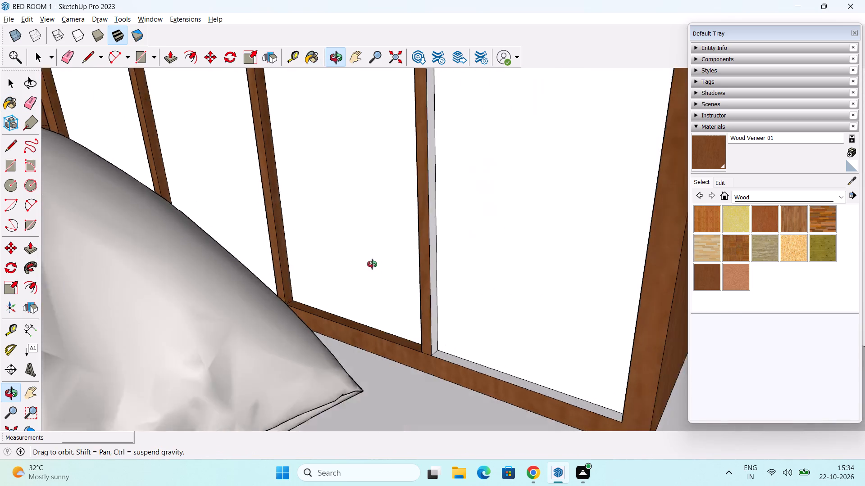
pyautogui.moveTo(372, 264); pyautogui.dragTo(373, 299, button='middle')
pyautogui.scroll(1, 404, 317)
pyautogui.click(423, 295)
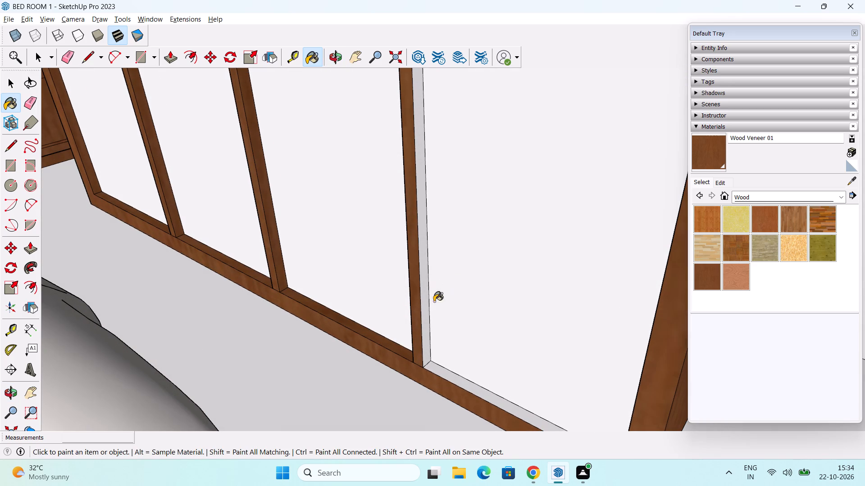
pyautogui.click(454, 378)
# Paint the niche upright's side and the lower rail's top edge in the wardrobe's end column with Wood Veneer 01.
pyautogui.scroll(-2, 459, 364)
pyautogui.moveTo(481, 364); pyautogui.dragTo(650, 338, button='middle')
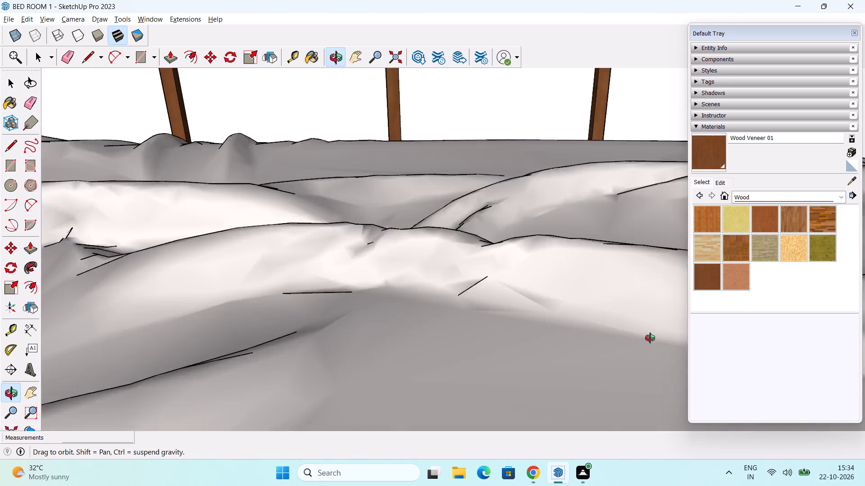
pyautogui.moveTo(650, 338); pyautogui.dragTo(453, 366, button='middle')
pyautogui.scroll(-6, 464, 348)
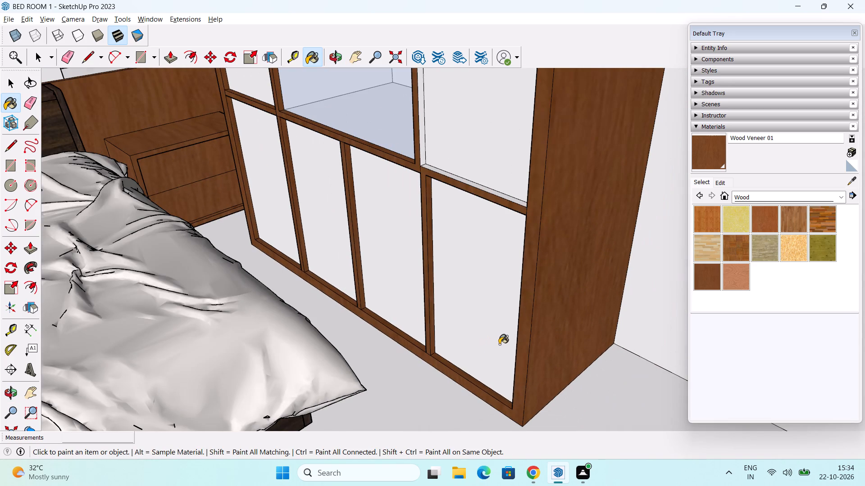
pyautogui.scroll(-3, 499, 344)
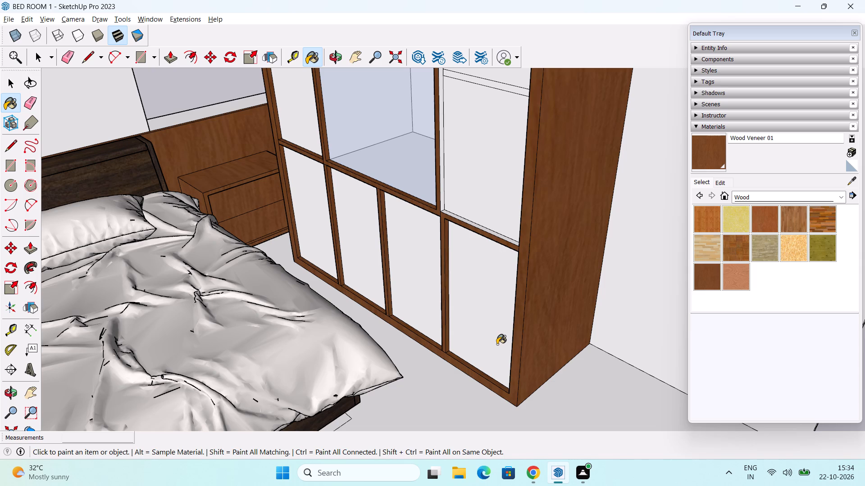
pyautogui.scroll(-2, 465, 303)
pyautogui.moveTo(461, 285); pyautogui.dragTo(459, 328, button='middle')
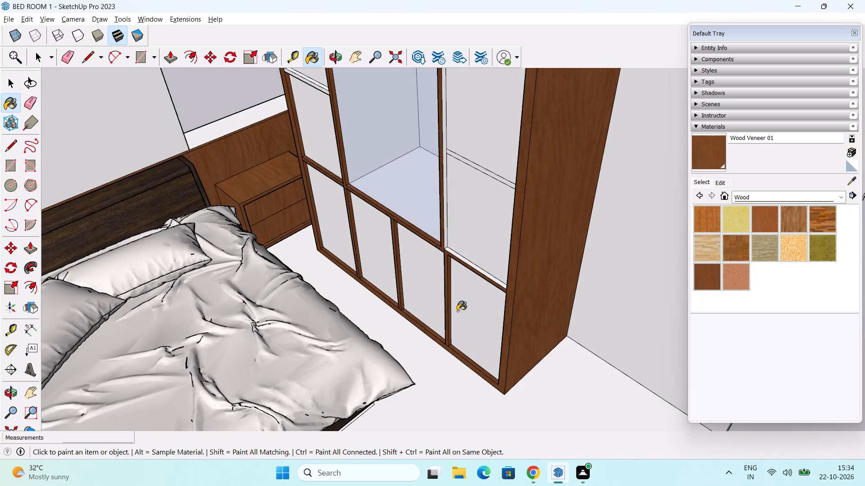
pyautogui.scroll(5, 445, 245)
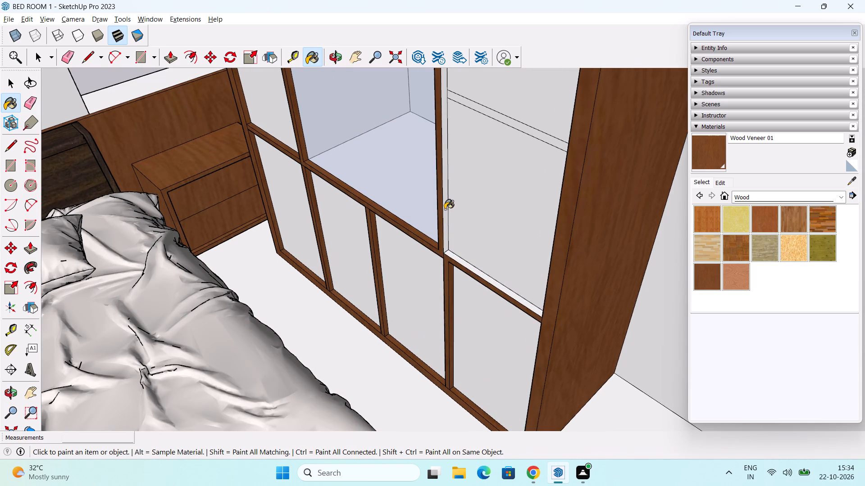
pyautogui.click(447, 207)
pyautogui.scroll(5, 446, 272)
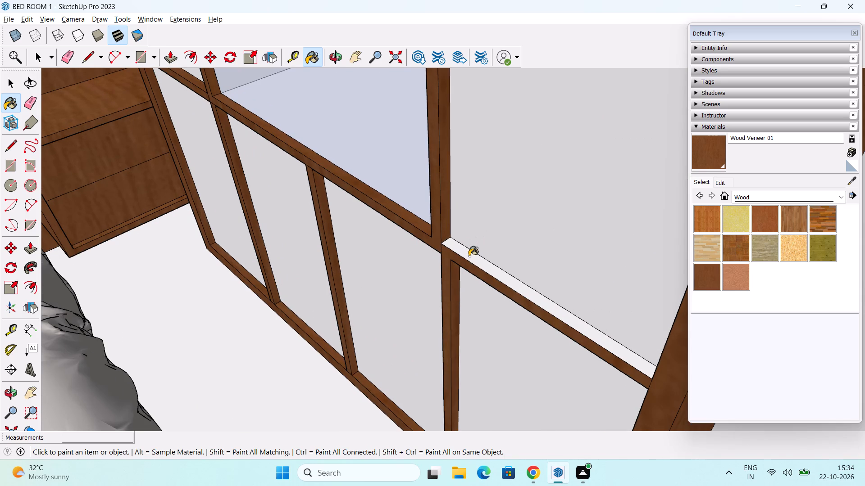
pyautogui.click(469, 256)
# Paint the end column's upper rail top edge and the adjoining top-row upright side with Wood Veneer 01.
pyautogui.scroll(-6, 469, 254)
pyautogui.keyDown('shift'); pyautogui.moveTo(457, 207); pyautogui.dragTo(483, 406, button='middle'); pyautogui.keyUp('shift')
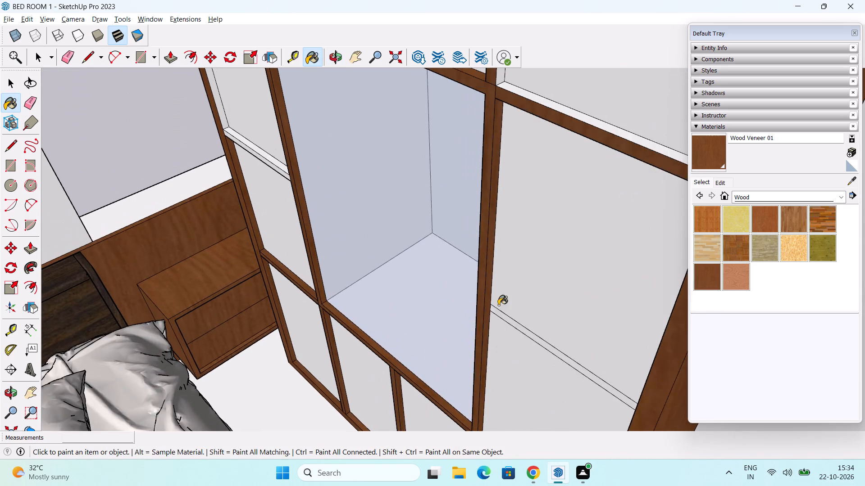
pyautogui.scroll(2, 518, 309)
pyautogui.moveTo(537, 392); pyautogui.dragTo(534, 355, button='middle')
pyautogui.scroll(-4, 479, 296)
pyautogui.moveTo(461, 303); pyautogui.dragTo(523, 351, button='middle')
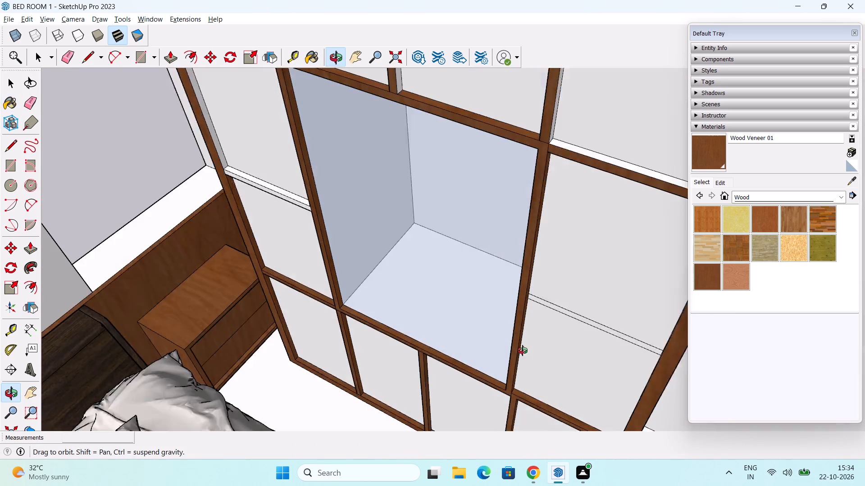
pyautogui.moveTo(523, 351); pyautogui.dragTo(522, 347, button='middle')
pyautogui.scroll(-2, 504, 257)
pyautogui.keyDown('shift'); pyautogui.moveTo(505, 255); pyautogui.dragTo(498, 320, button='middle'); pyautogui.keyUp('shift')
pyautogui.scroll(5, 553, 259)
pyautogui.click(549, 280)
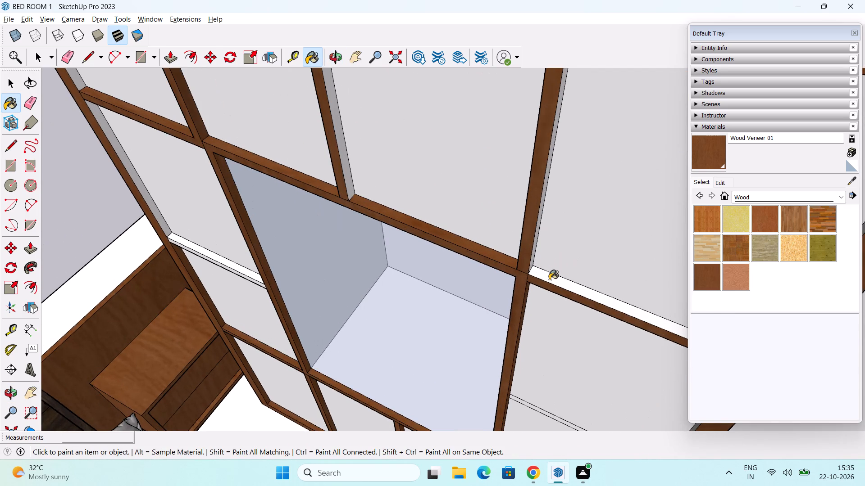
pyautogui.moveTo(555, 280); pyautogui.dragTo(454, 244, button='middle')
pyautogui.click(478, 209)
# Paint the side of the top row's central upright that faces the end column with Wood Veneer 01.
pyautogui.scroll(-2, 469, 207)
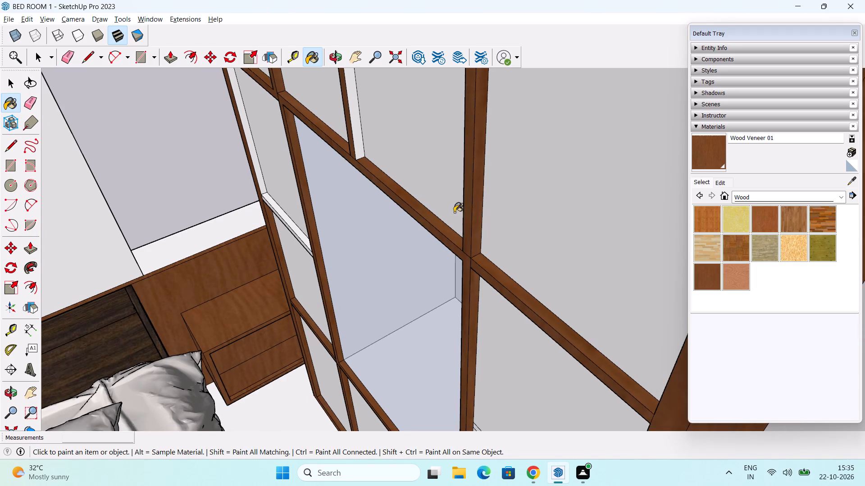
pyautogui.keyDown('shift'); pyautogui.moveTo(382, 206); pyautogui.dragTo(484, 426, button='middle'); pyautogui.keyUp('shift')
pyautogui.click(480, 316)
# Paint the nightstand-facing sides of the first and central top-row uprights with Wood Veneer 01.
pyautogui.scroll(-2, 484, 317)
pyautogui.keyDown('shift'); pyautogui.moveTo(487, 349); pyautogui.dragTo(487, 339, button='middle'); pyautogui.keyUp('shift')
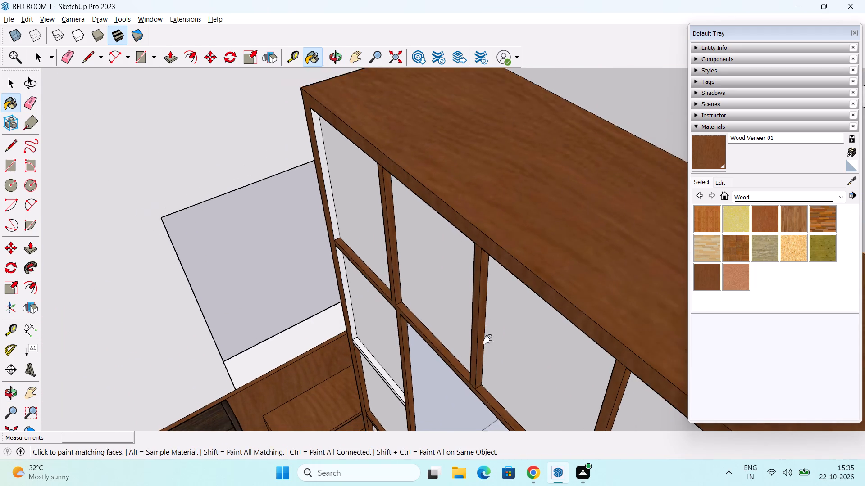
pyautogui.keyDown('shift'); pyautogui.moveTo(487, 339); pyautogui.dragTo(479, 277, button='middle'); pyautogui.keyUp('shift')
pyautogui.moveTo(452, 326); pyautogui.dragTo(710, 292, button='middle')
pyautogui.keyDown('shift'); pyautogui.moveTo(569, 281); pyautogui.dragTo(366, 337, button='middle'); pyautogui.keyUp('shift')
pyautogui.moveTo(373, 314); pyautogui.dragTo(558, 286, button='middle')
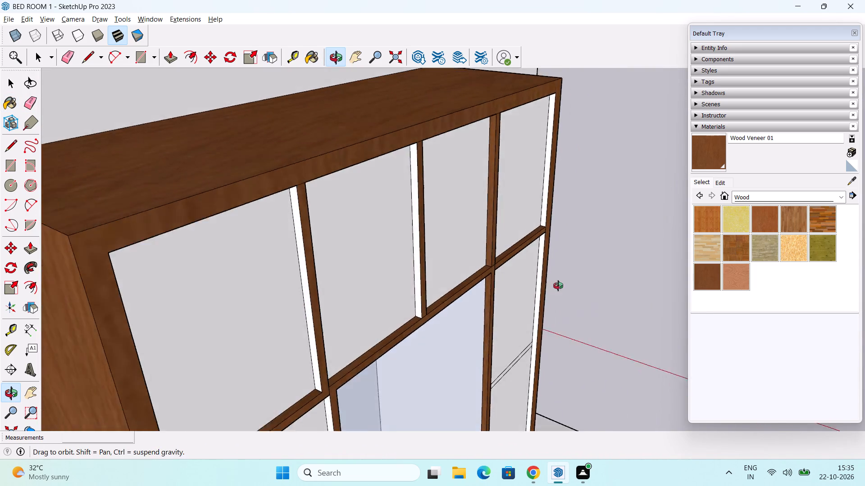
pyautogui.moveTo(558, 286); pyautogui.dragTo(559, 286, button='middle')
pyautogui.scroll(-1, 543, 286)
pyautogui.scroll(3, 398, 273)
pyautogui.click(451, 241)
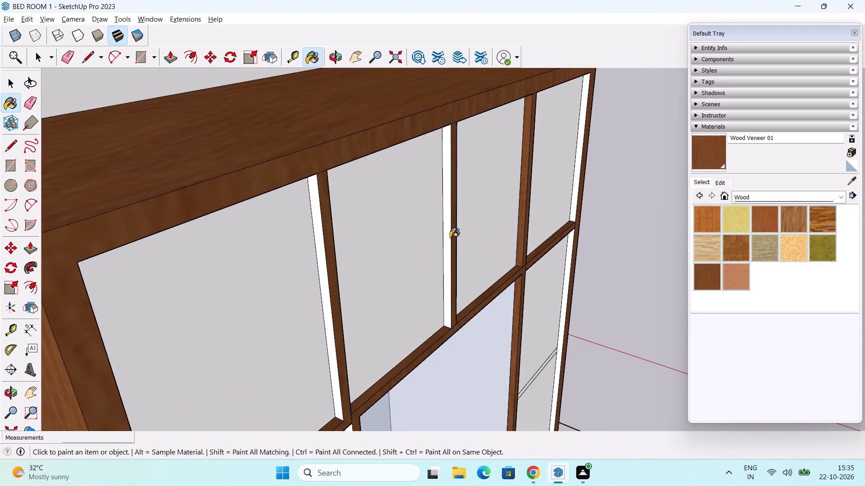
pyautogui.click(446, 237)
pyautogui.click(329, 316)
# Paint the outer frame's inner side edge in the end column's top row with Wood Veneer 01.
pyautogui.scroll(-2, 338, 314)
pyautogui.moveTo(473, 297); pyautogui.dragTo(417, 270, button='middle')
pyautogui.scroll(2, 501, 242)
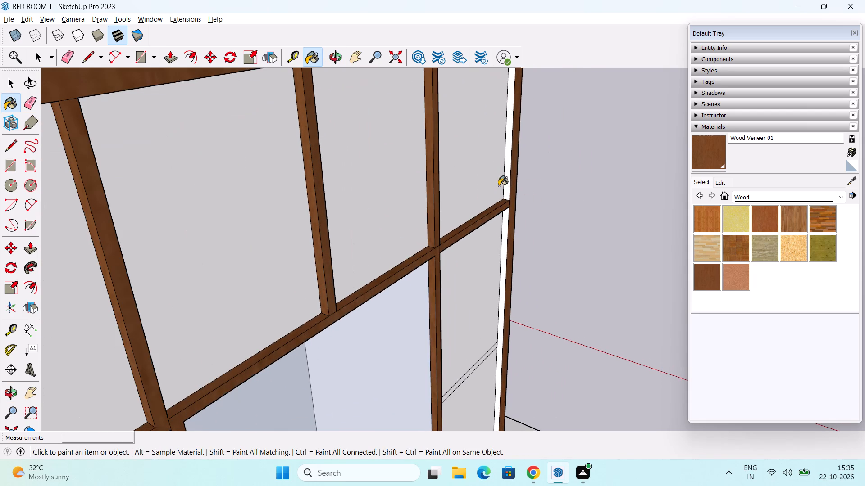
pyautogui.click(508, 171)
# Paint the outer frame's inner side edge in the end column's middle section, beside the niche, with Wood Veneer 01.
pyautogui.keyDown('shift'); pyautogui.moveTo(531, 261); pyautogui.dragTo(526, 186, button='middle'); pyautogui.keyUp('shift')
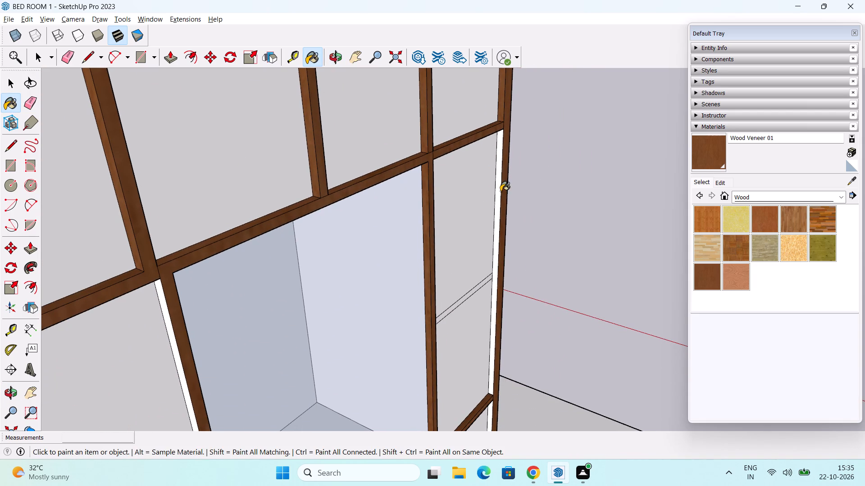
pyautogui.click(501, 196)
pyautogui.scroll(-2, 511, 208)
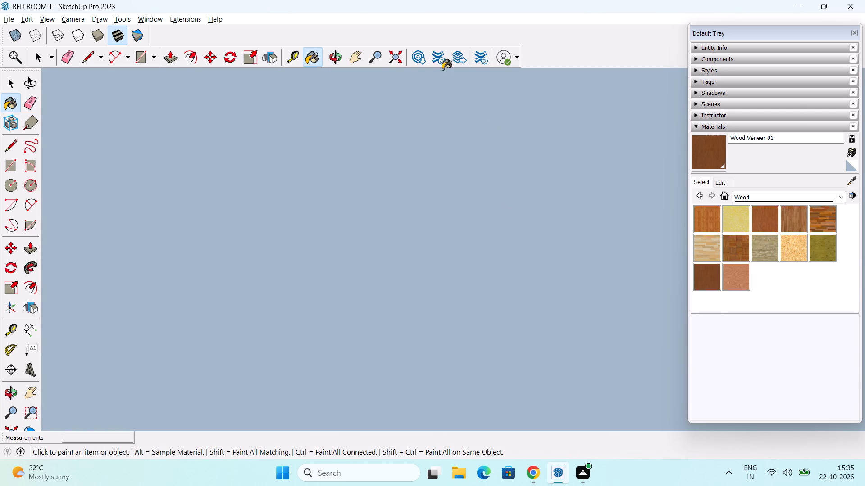
pyautogui.click(396, 62)
pyautogui.moveTo(526, 214); pyautogui.dragTo(133, 244, button='middle')
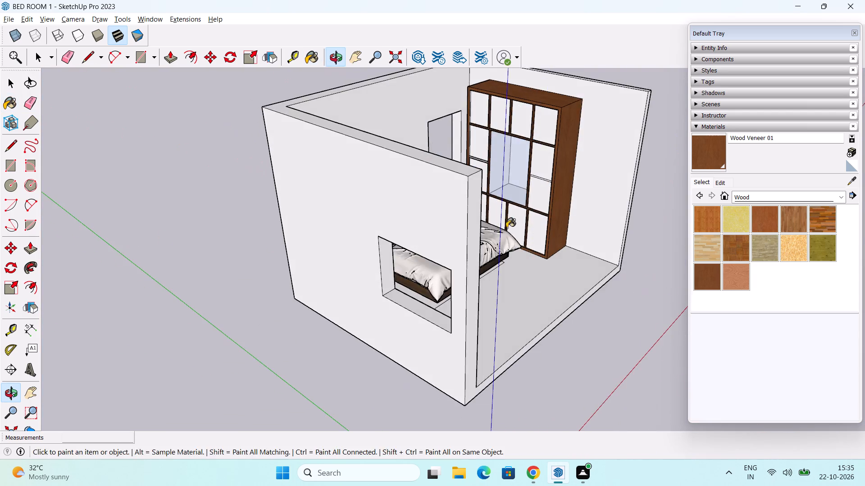
pyautogui.moveTo(501, 227); pyautogui.dragTo(432, 224, button='middle')
pyautogui.scroll(16, 604, 159)
pyautogui.moveTo(517, 276); pyautogui.dragTo(653, 318, button='middle')
pyautogui.keyDown('shift'); pyautogui.moveTo(620, 286); pyautogui.dragTo(351, 348, button='middle'); pyautogui.keyUp('shift')
pyautogui.moveTo(383, 344); pyautogui.dragTo(520, 306, button='middle')
pyautogui.scroll(3, 510, 292)
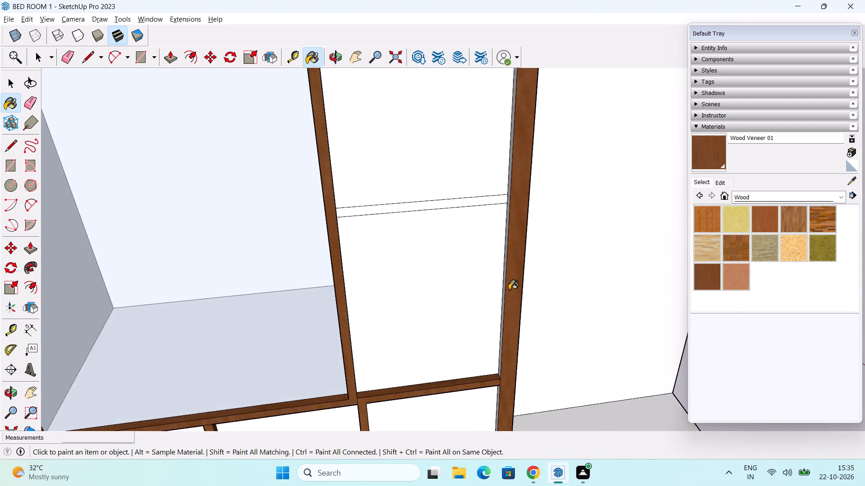
pyautogui.scroll(2, 509, 290)
pyautogui.moveTo(500, 261); pyautogui.dragTo(546, 289, button='middle')
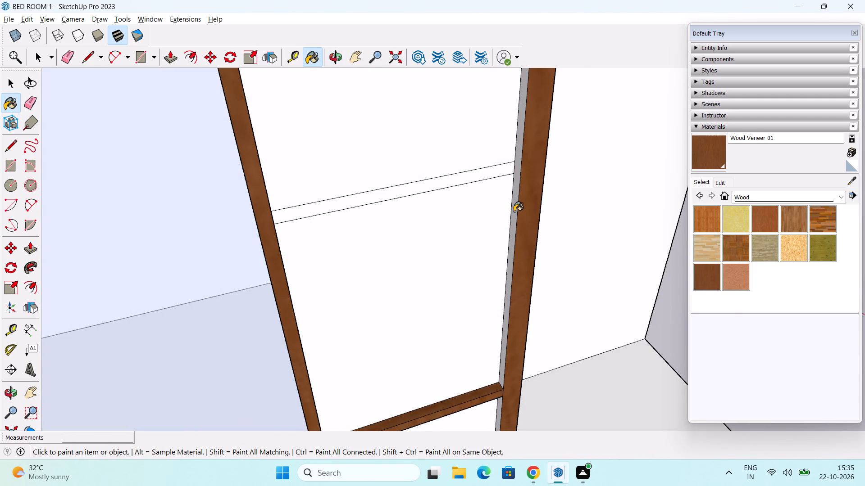
pyautogui.click(514, 211)
# Paint the outer frame's inner side edge beside the fourth lower panel with Wood Veneer 01.
pyautogui.scroll(-5, 520, 213)
pyautogui.moveTo(513, 324); pyautogui.dragTo(505, 190, button='middle')
pyautogui.moveTo(519, 301); pyautogui.dragTo(509, 238, button='middle')
pyautogui.scroll(2, 501, 241)
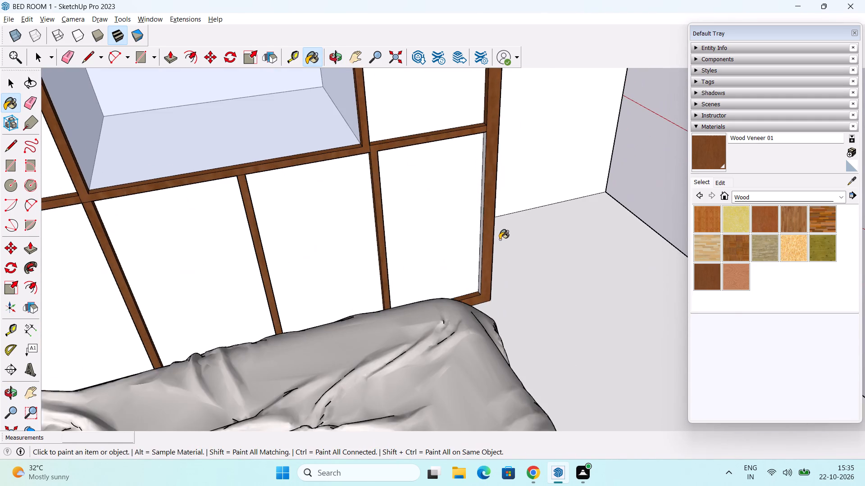
pyautogui.scroll(6, 500, 239)
pyautogui.click(477, 217)
# Paint the nightstand-facing sides of the remaining unpainted lower-row uprights with Wood Veneer 01.
pyautogui.moveTo(505, 252); pyautogui.dragTo(425, 266, button='middle')
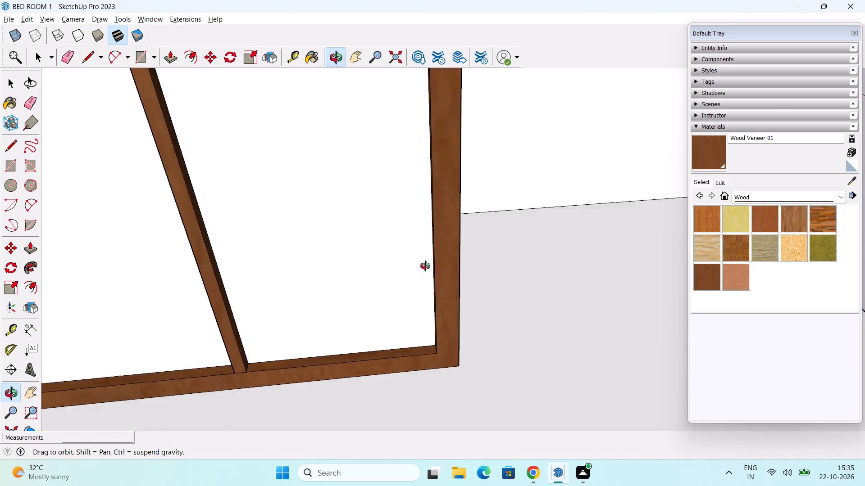
pyautogui.moveTo(425, 266); pyautogui.dragTo(317, 288, button='middle')
pyautogui.scroll(-2, 309, 229)
pyautogui.moveTo(230, 214); pyautogui.dragTo(489, 338, button='middle')
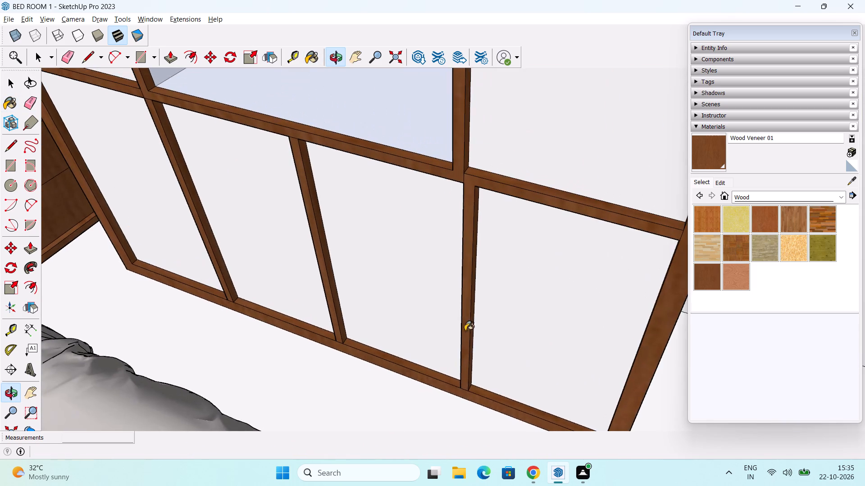
pyautogui.moveTo(462, 330); pyautogui.dragTo(657, 329, button='middle')
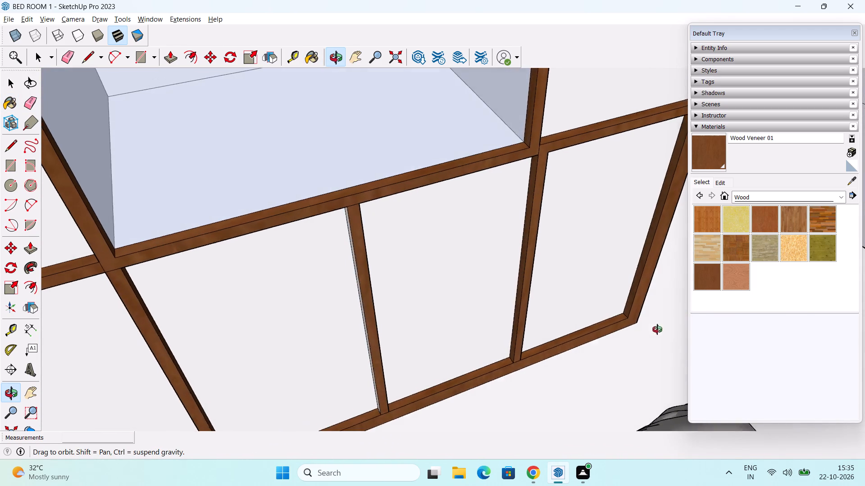
pyautogui.moveTo(657, 329); pyautogui.dragTo(659, 329, button='middle')
pyautogui.moveTo(535, 389); pyautogui.dragTo(611, 287, button='middle')
pyautogui.moveTo(533, 294); pyautogui.dragTo(664, 270, button='middle')
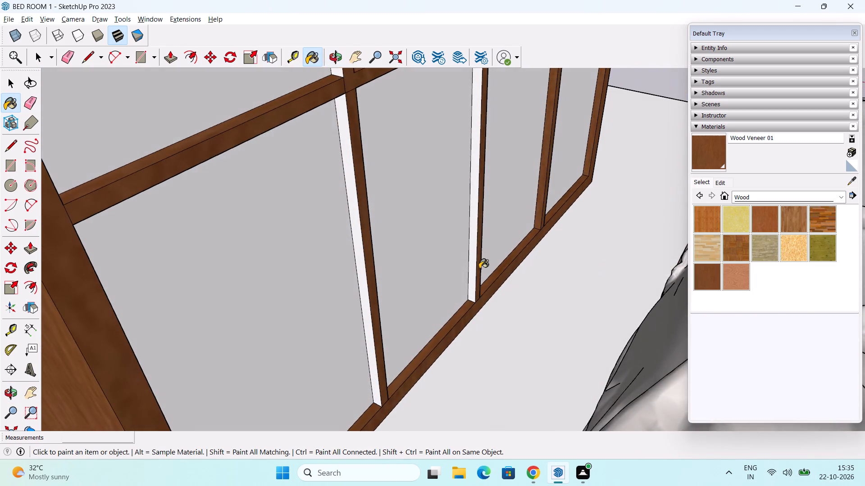
pyautogui.scroll(2, 479, 268)
pyautogui.click(475, 210)
pyautogui.click(324, 307)
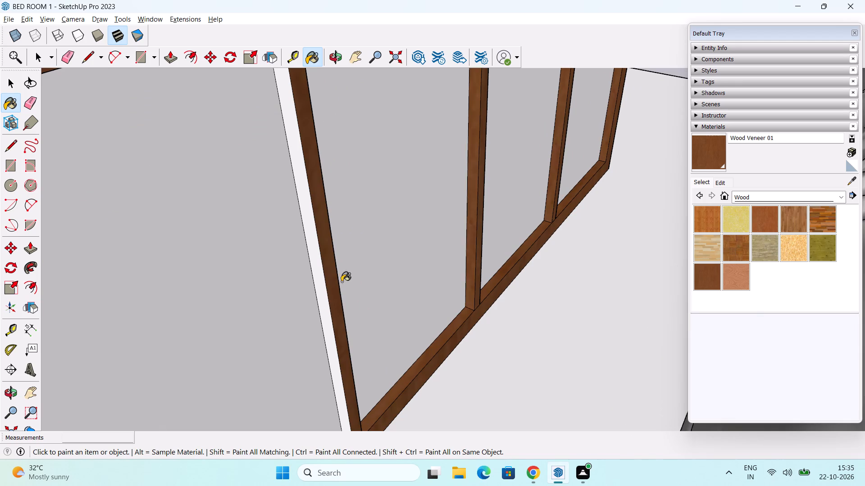
# Paint the short middle-section rail's top and front edges and the adjoining upright's nightstand-facing sides with Wood Veneer 01.
pyautogui.scroll(-6, 355, 263)
pyautogui.keyDown('shift'); pyautogui.moveTo(356, 256); pyautogui.dragTo(387, 396, button='middle'); pyautogui.keyUp('shift')
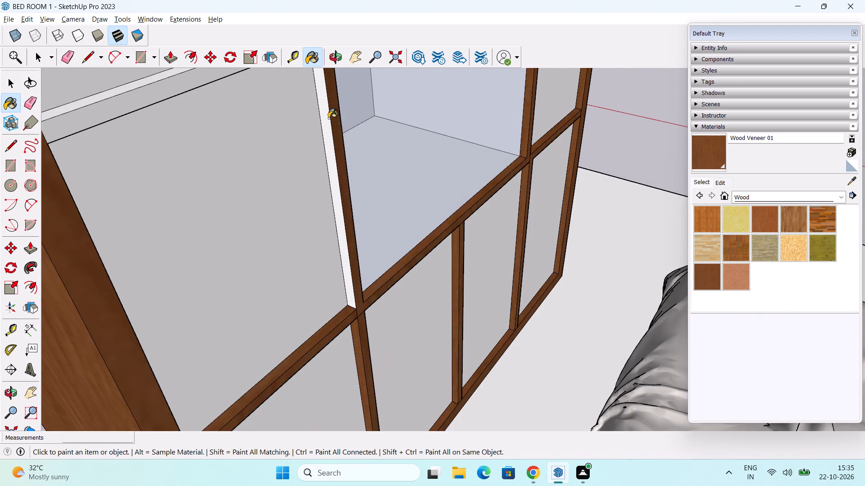
pyautogui.click(328, 140)
pyautogui.scroll(-3, 332, 141)
pyautogui.keyDown('shift'); pyautogui.moveTo(347, 156); pyautogui.dragTo(392, 349, button='middle'); pyautogui.keyUp('shift')
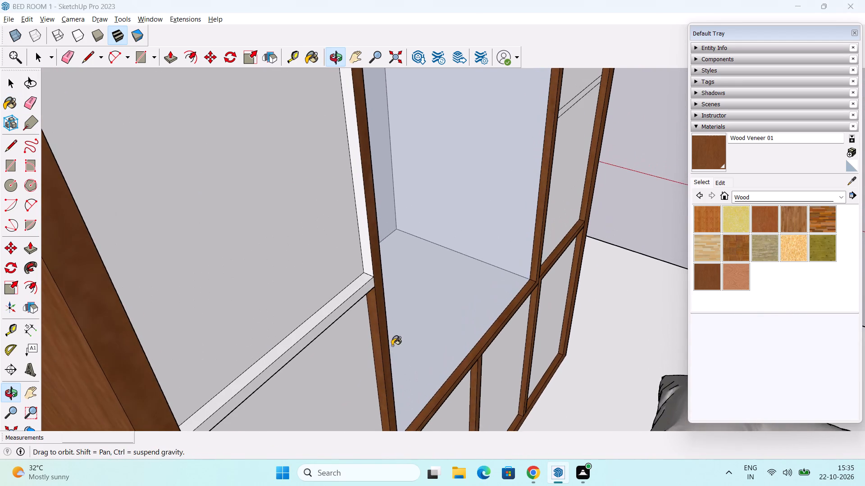
pyautogui.scroll(2, 361, 288)
pyautogui.click(362, 278)
pyautogui.click(369, 289)
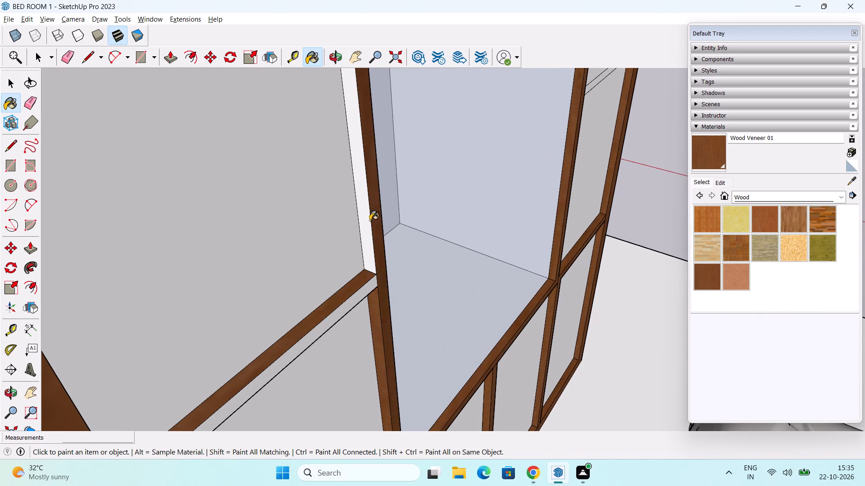
pyautogui.click(363, 216)
# Paint the outer frame's inner side edge in the nightstand-side column's top row and middle section with Wood Veneer 01.
pyautogui.scroll(-9, 382, 221)
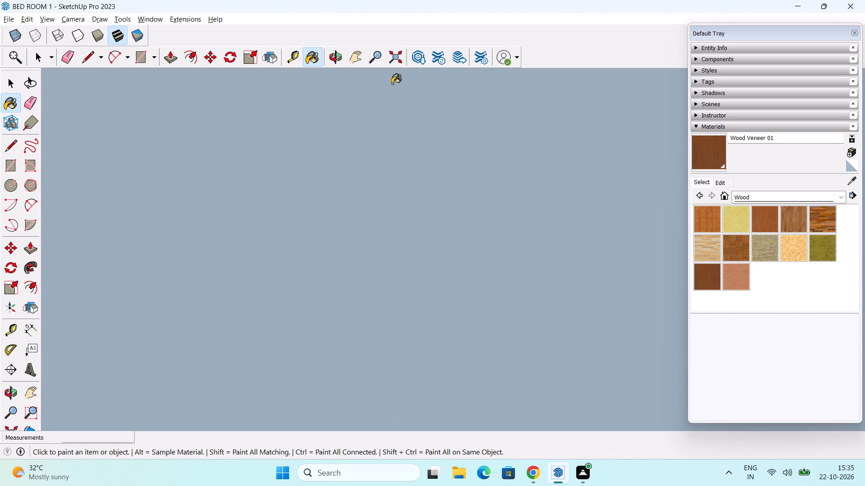
pyautogui.click(394, 60)
pyautogui.moveTo(452, 206); pyautogui.dragTo(172, 221, button='middle')
pyautogui.scroll(2, 429, 185)
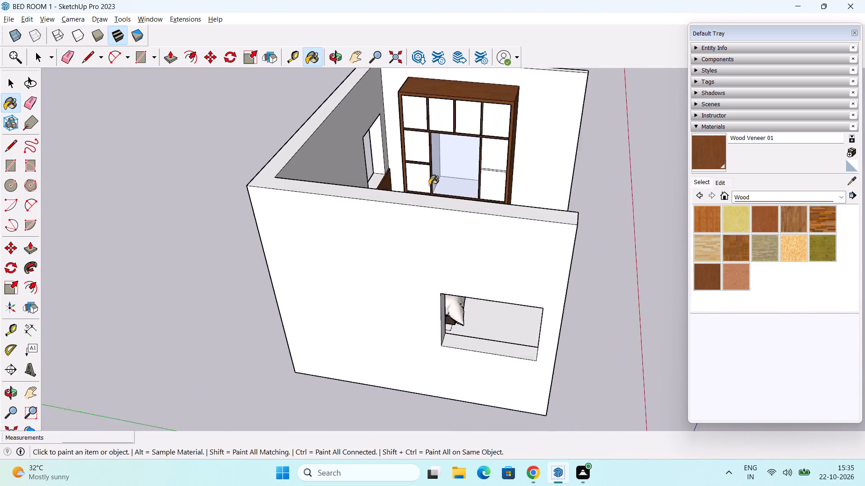
pyautogui.scroll(5, 429, 185)
pyautogui.keyDown('shift'); pyautogui.moveTo(495, 193); pyautogui.dragTo(388, 284, button='middle'); pyautogui.keyUp('shift')
pyautogui.moveTo(420, 356); pyautogui.dragTo(380, 418, button='middle')
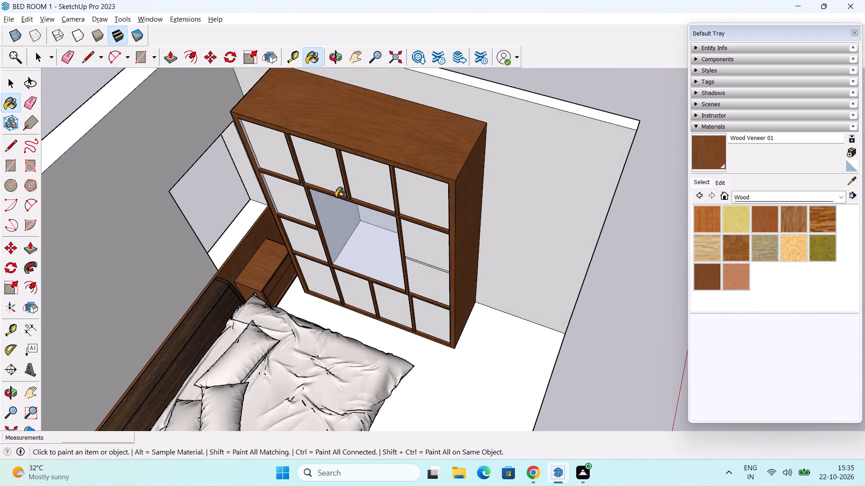
pyautogui.scroll(5, 327, 173)
pyautogui.keyDown('shift'); pyautogui.moveTo(296, 187); pyautogui.dragTo(319, 302, button='middle'); pyautogui.keyUp('shift')
pyautogui.moveTo(321, 303); pyautogui.dragTo(277, 172, button='middle')
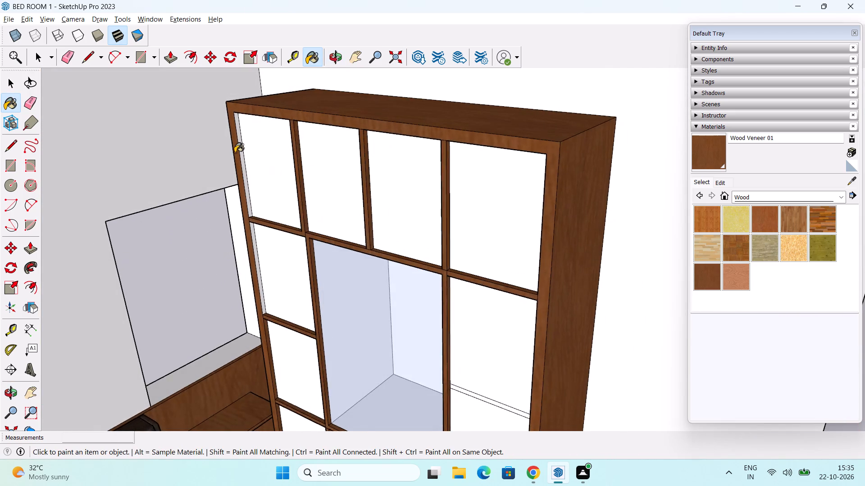
pyautogui.scroll(6, 235, 153)
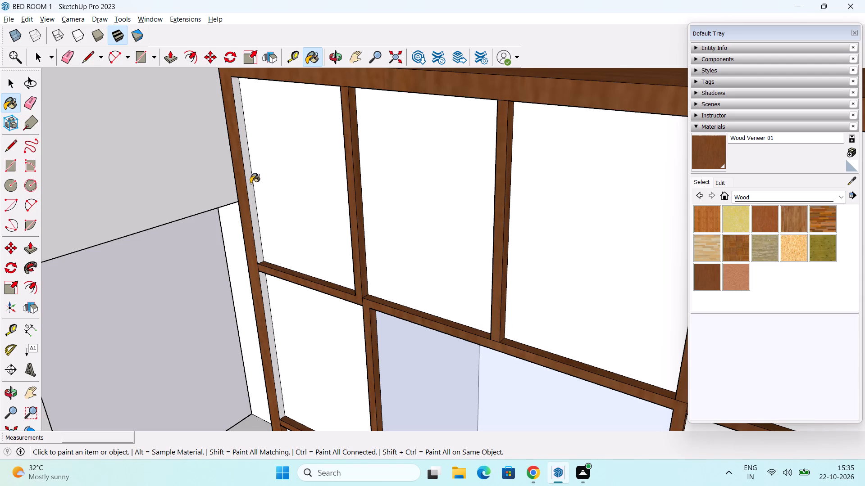
pyautogui.click(250, 199)
pyautogui.moveTo(319, 307); pyautogui.dragTo(323, 183, button='middle')
pyautogui.moveTo(334, 312); pyautogui.dragTo(344, 180, button='middle')
pyautogui.scroll(2, 279, 259)
pyautogui.click(285, 184)
# Paint the underside of the wardrobe's top rail above all four top-row panels with Wood Veneer 01.
pyautogui.scroll(-2, 303, 193)
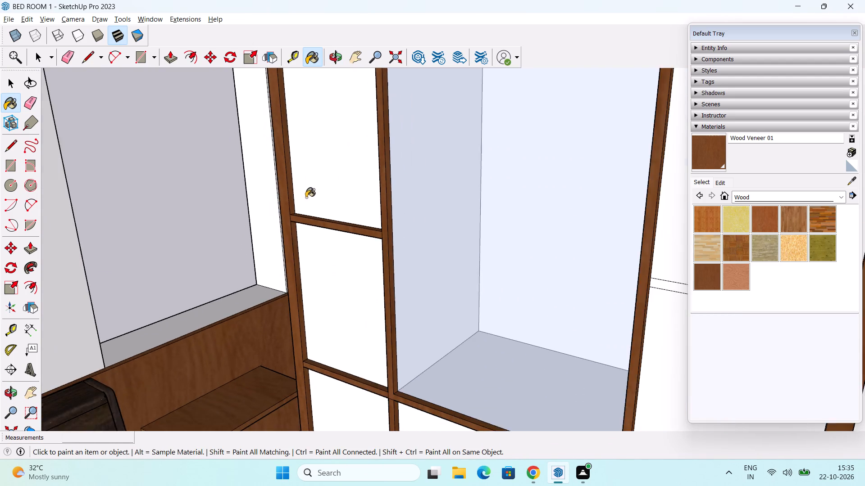
pyautogui.scroll(-8, 306, 198)
pyautogui.moveTo(330, 214); pyautogui.dragTo(351, 248, button='middle')
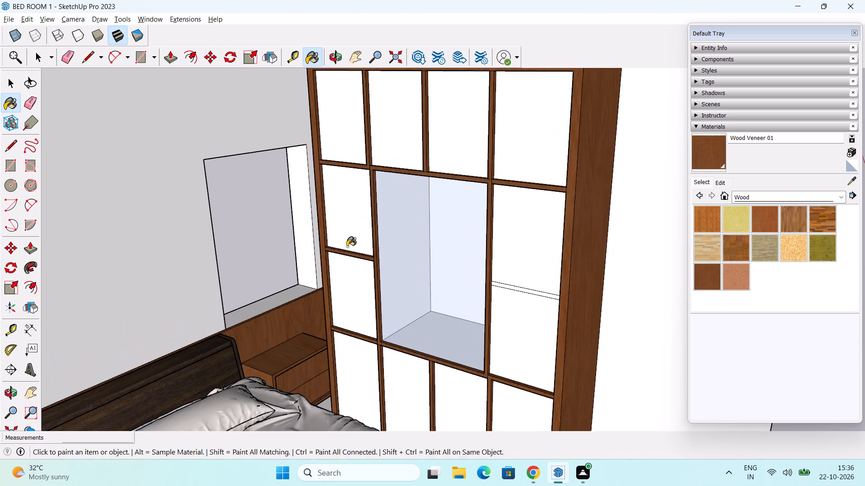
pyautogui.moveTo(348, 244); pyautogui.dragTo(359, 165, button='middle')
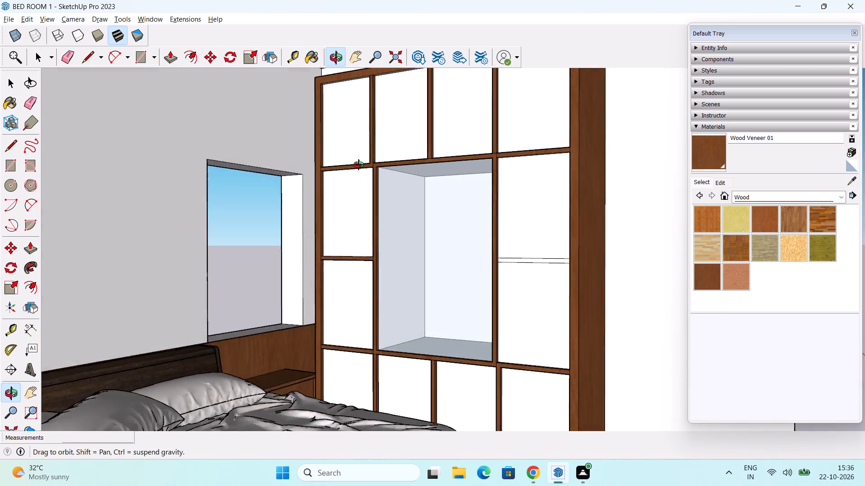
pyautogui.moveTo(359, 165); pyautogui.dragTo(364, 131, button='middle')
pyautogui.scroll(2, 464, 147)
pyautogui.moveTo(475, 224); pyautogui.dragTo(455, 121, button='middle')
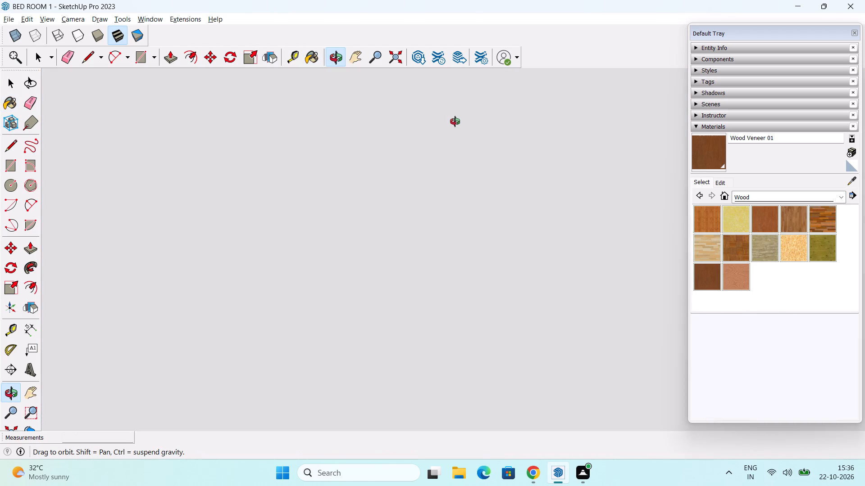
pyautogui.moveTo(455, 121); pyautogui.dragTo(442, 168, button='middle')
pyautogui.scroll(5, 446, 153)
pyautogui.moveTo(472, 169); pyautogui.dragTo(436, 312, button='middle')
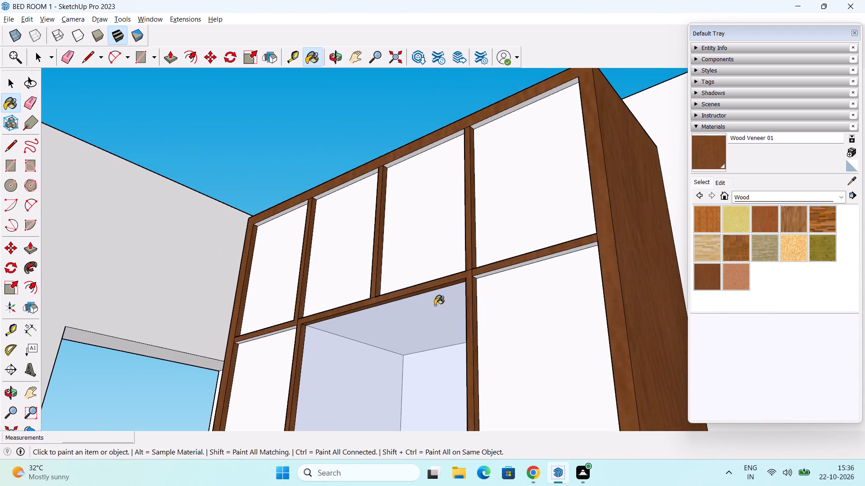
pyautogui.moveTo(434, 305); pyautogui.dragTo(428, 228, button='middle')
pyautogui.scroll(2, 371, 197)
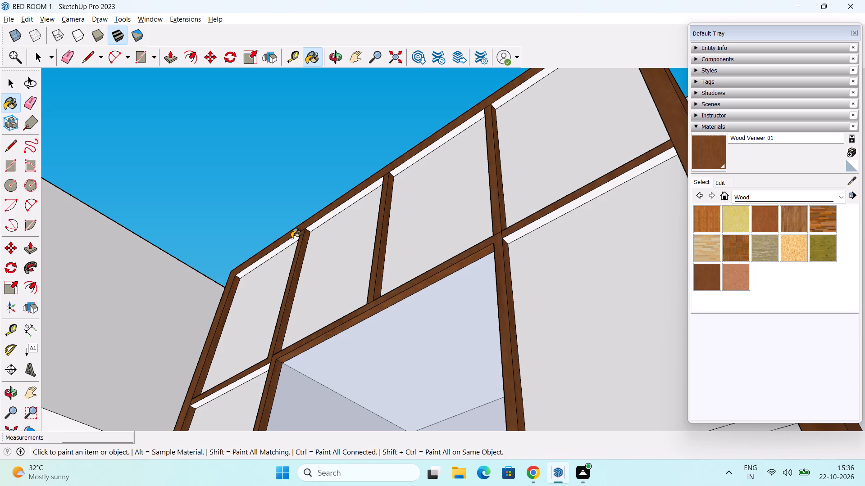
pyautogui.click(291, 238)
pyautogui.scroll(2, 305, 234)
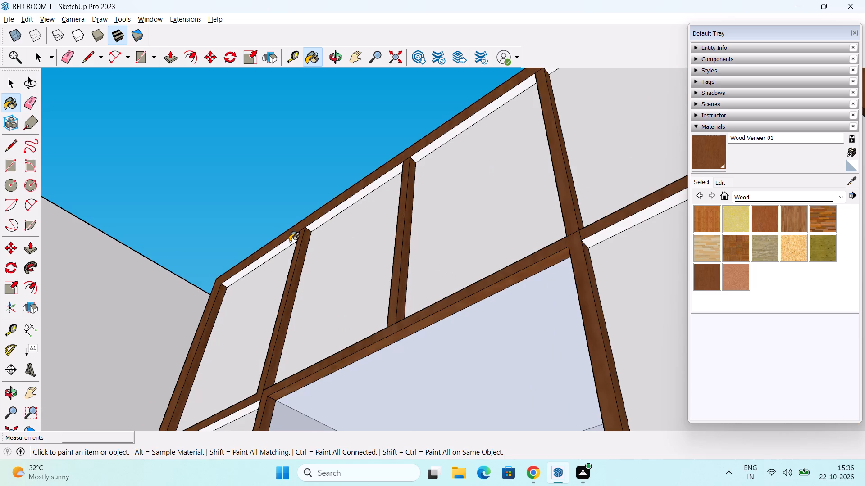
pyautogui.click(290, 241)
pyautogui.click(369, 189)
pyautogui.moveTo(436, 190); pyautogui.dragTo(404, 195, button='middle')
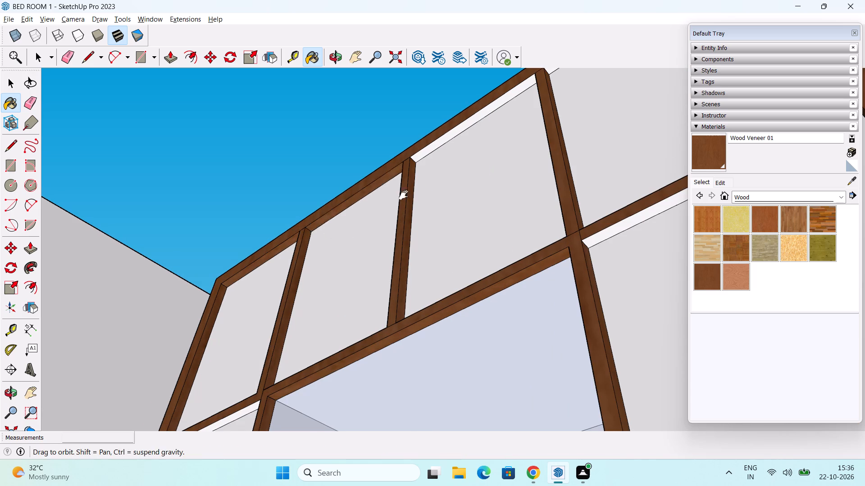
pyautogui.moveTo(404, 195); pyautogui.dragTo(348, 224, button='middle')
pyautogui.click(411, 135)
pyautogui.keyDown('shift'); pyautogui.moveTo(424, 137); pyautogui.dragTo(380, 234, button='middle'); pyautogui.keyUp('shift')
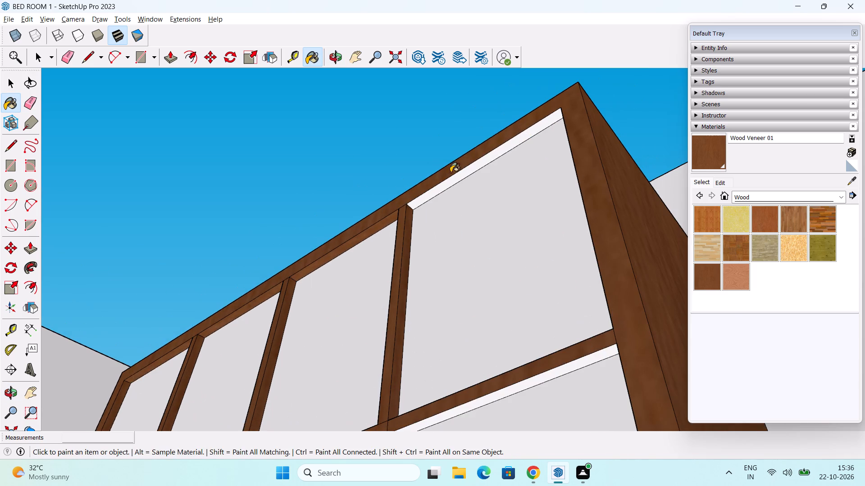
pyautogui.click(453, 180)
# Paint the underside of the rail below the top row in both outer columns with Wood Veneer 01.
pyautogui.scroll(-2, 464, 188)
pyautogui.moveTo(468, 234); pyautogui.dragTo(479, 146, button='middle')
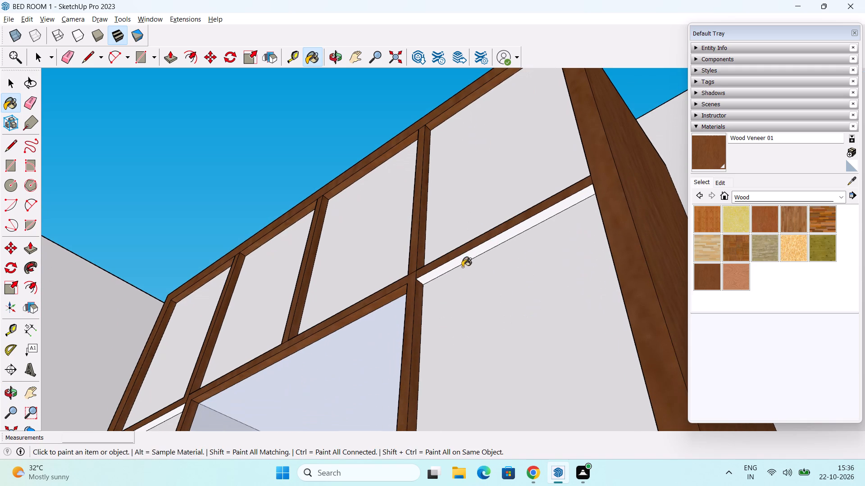
pyautogui.click(464, 255)
pyautogui.keyDown('shift'); pyautogui.moveTo(460, 312); pyautogui.dragTo(528, 220, button='middle'); pyautogui.keyUp('shift')
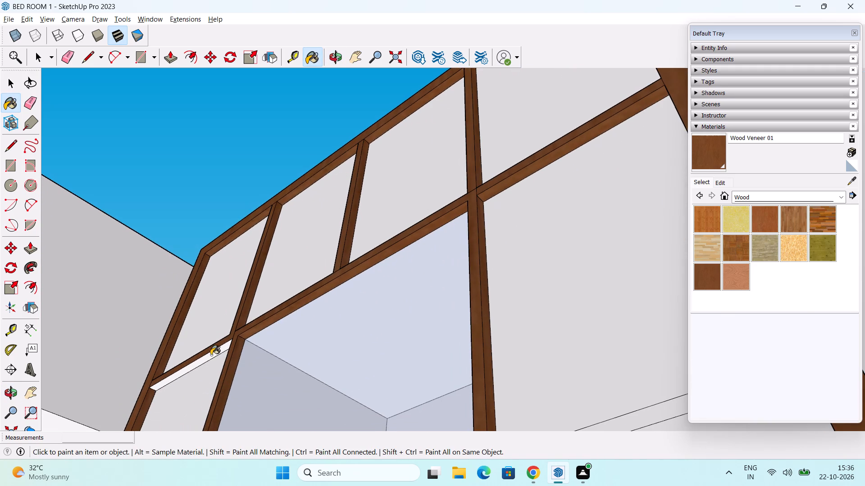
pyautogui.click(217, 353)
# Paint the underside of the short rail in the nightstand-side column's middle section with Wood Veneer 01.
pyautogui.scroll(-6, 249, 277)
pyautogui.moveTo(320, 272); pyautogui.dragTo(348, 434, button='middle')
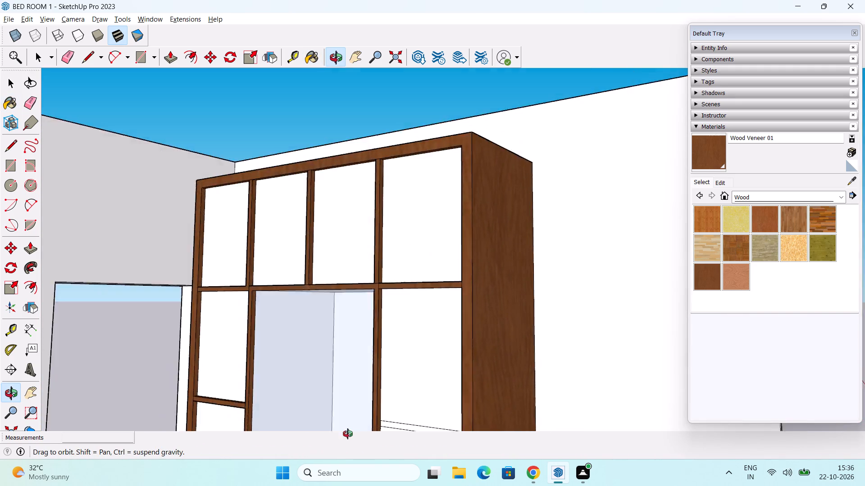
pyautogui.moveTo(348, 434); pyautogui.dragTo(377, 293, button='middle')
pyautogui.keyDown('shift'); pyautogui.moveTo(354, 323); pyautogui.dragTo(479, 189, button='middle'); pyautogui.keyUp('shift')
pyautogui.moveTo(462, 198); pyautogui.dragTo(332, 291, button='middle')
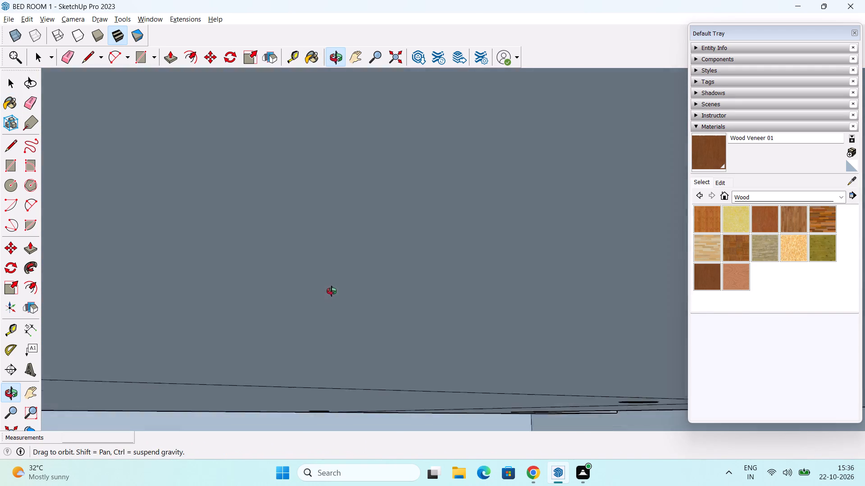
pyautogui.moveTo(332, 291); pyautogui.dragTo(332, 279, button='middle')
pyautogui.click(396, 59)
pyautogui.moveTo(562, 295); pyautogui.dragTo(423, 367, button='middle')
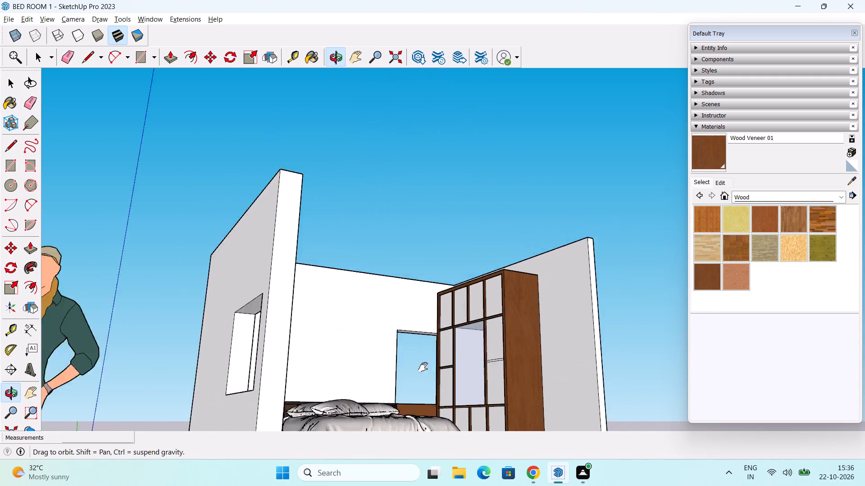
pyautogui.moveTo(423, 367); pyautogui.dragTo(422, 368, button='middle')
pyautogui.scroll(12, 438, 386)
pyautogui.moveTo(425, 392); pyautogui.dragTo(436, 266, button='middle')
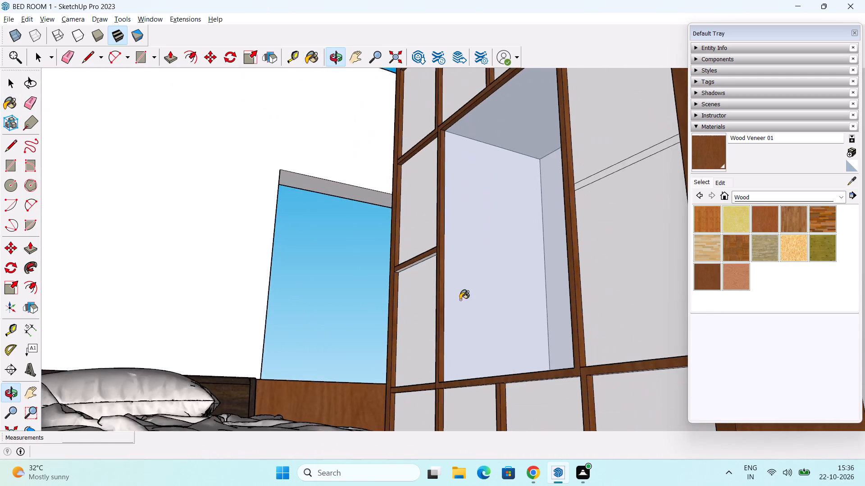
pyautogui.moveTo(460, 319); pyautogui.dragTo(424, 295, button='middle')
pyautogui.scroll(5, 417, 271)
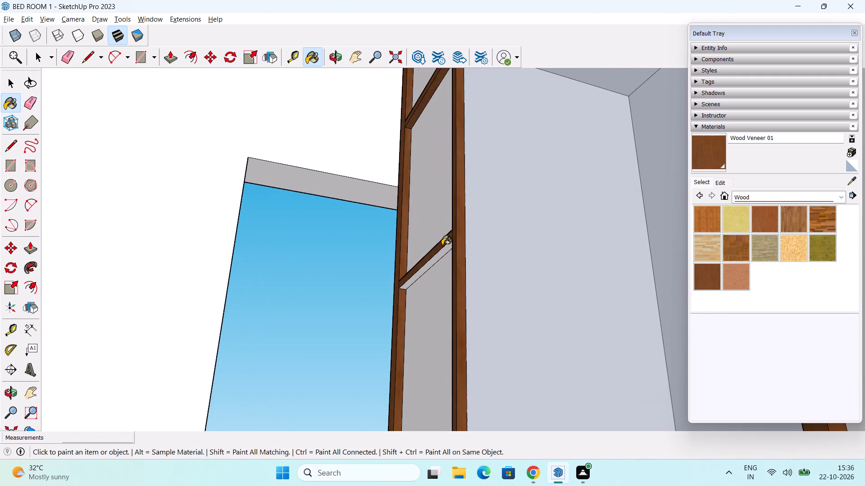
pyautogui.click(445, 249)
# Paint the underside of the rail above all four lower-row panels with Wood Veneer 01.
pyautogui.scroll(-2, 447, 247)
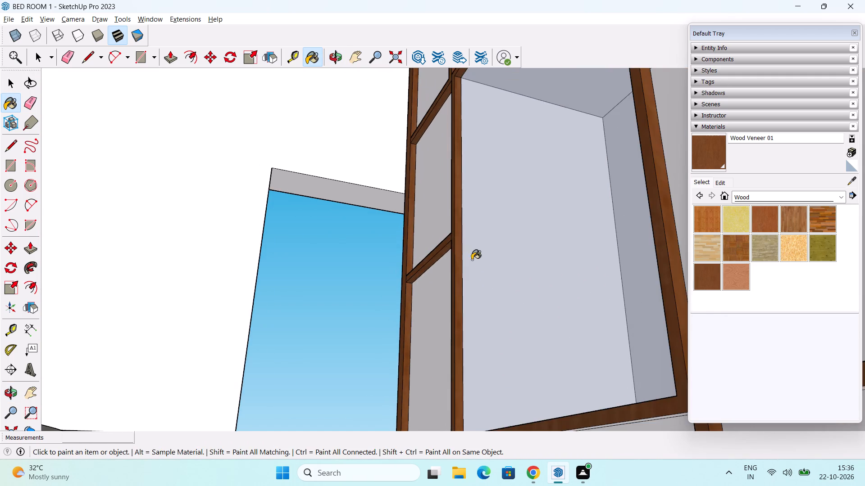
pyautogui.moveTo(482, 273); pyautogui.dragTo(437, 116, button='middle')
pyautogui.keyDown('shift'); pyautogui.moveTo(524, 224); pyautogui.dragTo(447, 212, button='middle'); pyautogui.keyUp('shift')
pyautogui.scroll(2, 327, 299)
pyautogui.click(354, 289)
pyautogui.click(399, 234)
pyautogui.scroll(-1, 400, 234)
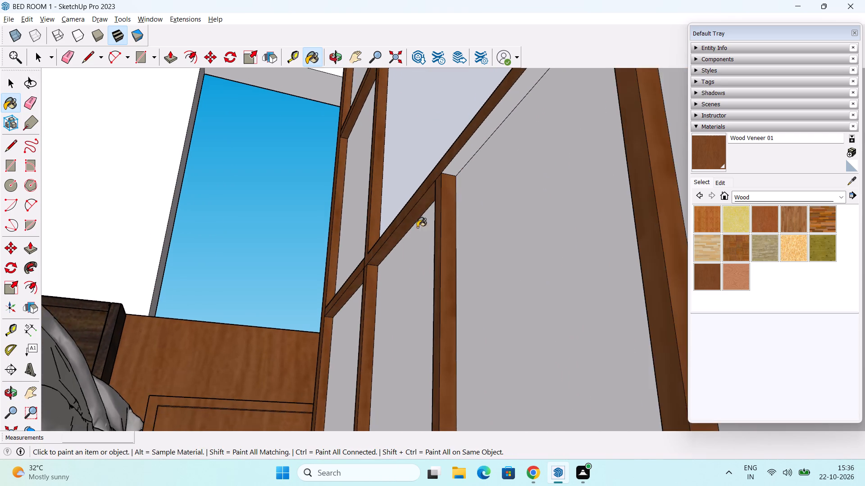
pyautogui.moveTo(509, 180); pyautogui.dragTo(396, 292, button='middle')
pyautogui.click(414, 183)
pyautogui.scroll(-2, 437, 182)
pyautogui.keyDown('shift'); pyautogui.moveTo(443, 181); pyautogui.dragTo(410, 309, button='middle'); pyautogui.keyUp('shift')
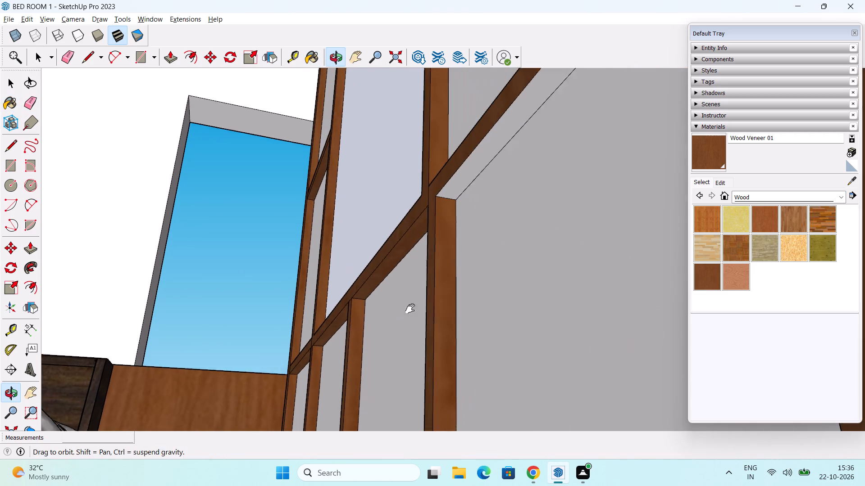
pyautogui.keyDown('shift'); pyautogui.moveTo(410, 309); pyautogui.dragTo(405, 323, button='middle'); pyautogui.keyUp('shift')
pyautogui.click(461, 235)
# Examine the lower rails and posts of the wardrobe's front frame from several angles for unpainted inner edges.
pyautogui.scroll(-5, 466, 234)
pyautogui.moveTo(470, 233); pyautogui.dragTo(583, 358, button='middle')
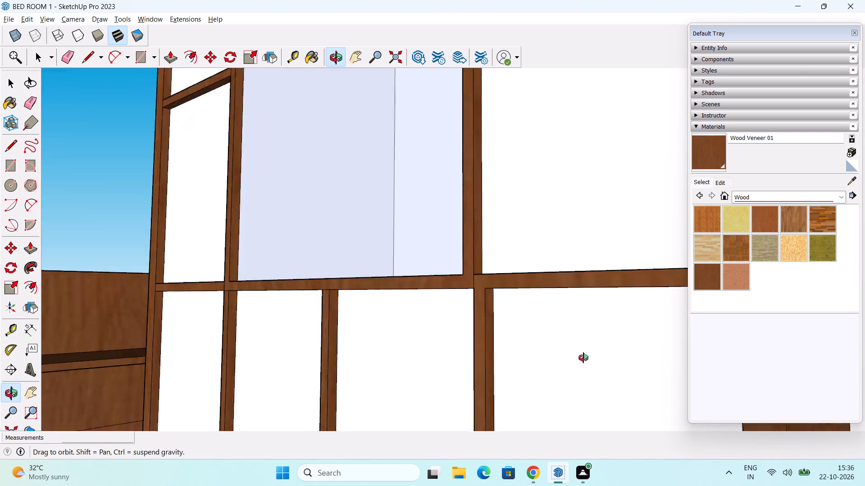
pyautogui.moveTo(583, 358); pyautogui.dragTo(446, 211, button='middle')
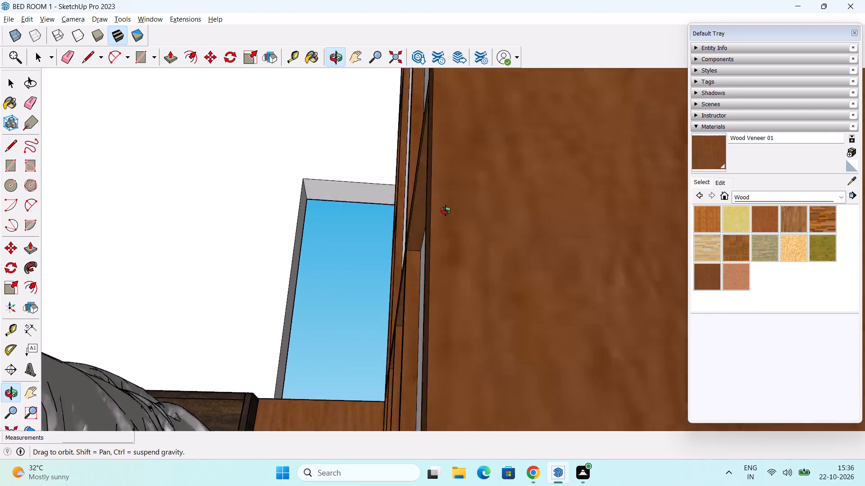
pyautogui.moveTo(446, 211); pyautogui.dragTo(628, 396, button='middle')
pyautogui.scroll(-7, 557, 305)
pyautogui.moveTo(555, 287); pyautogui.dragTo(502, 429, button='middle')
pyautogui.moveTo(505, 421); pyautogui.dragTo(510, 269, button='middle')
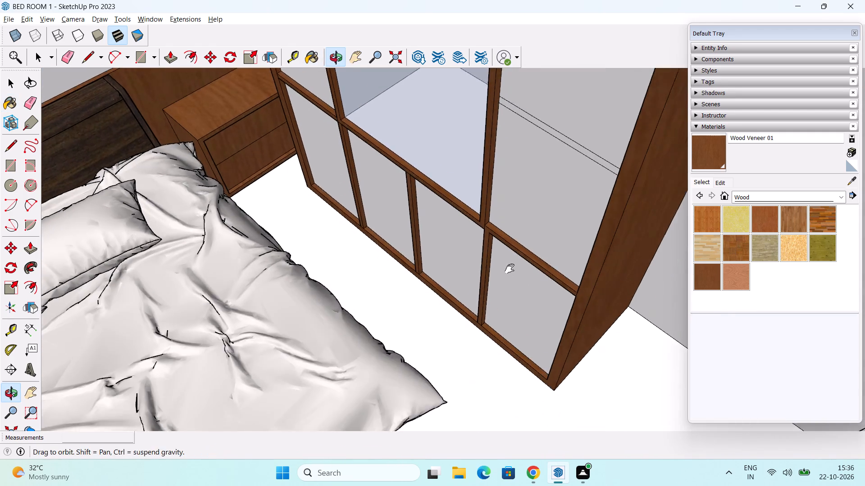
pyautogui.moveTo(510, 269); pyautogui.dragTo(510, 256, button='middle')
pyautogui.moveTo(508, 254); pyautogui.dragTo(605, 283, button='middle')
pyautogui.moveTo(323, 264); pyautogui.dragTo(624, 195, button='middle')
pyautogui.moveTo(467, 251); pyautogui.dragTo(517, 206, button='middle')
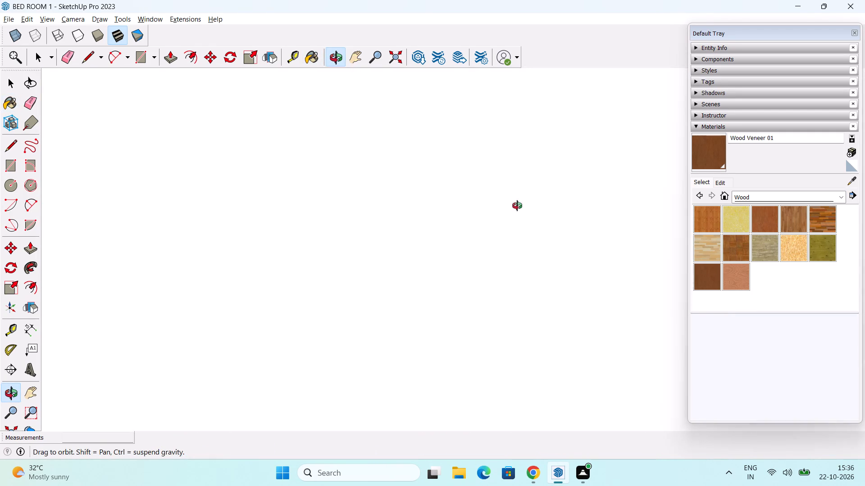
pyautogui.moveTo(517, 206); pyautogui.dragTo(449, 257, button='middle')
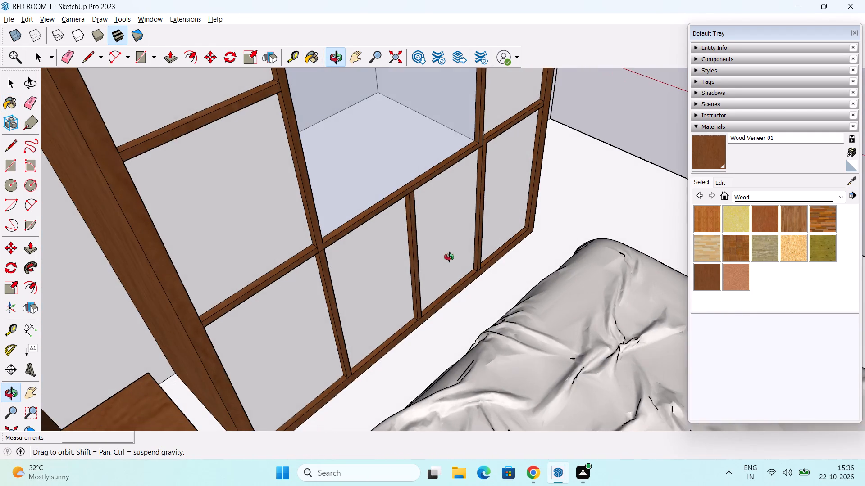
pyautogui.moveTo(449, 257); pyautogui.dragTo(440, 260, button='middle')
pyautogui.scroll(3, 305, 303)
pyautogui.moveTo(414, 279); pyautogui.dragTo(170, 180, button='middle')
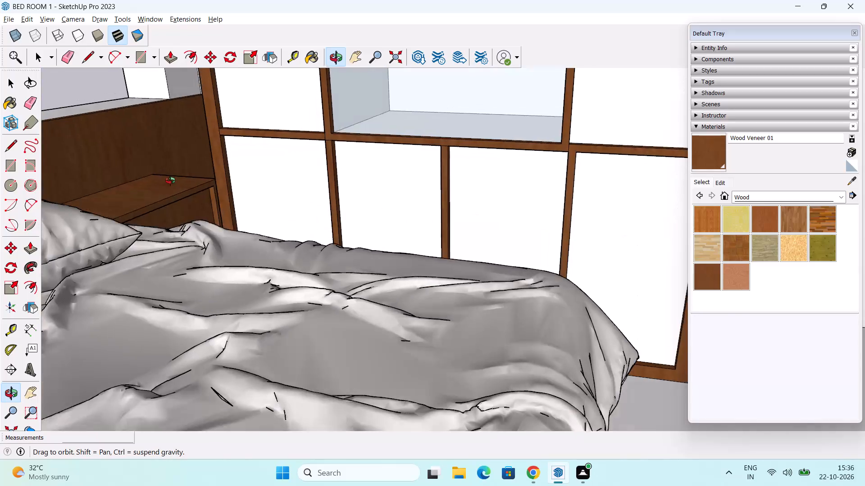
pyautogui.moveTo(170, 180); pyautogui.dragTo(168, 171, button='middle')
pyautogui.keyDown('shift'); pyautogui.moveTo(381, 201); pyautogui.dragTo(280, 277, button='middle'); pyautogui.keyUp('shift')
pyautogui.moveTo(440, 315); pyautogui.dragTo(340, 189, button='middle')
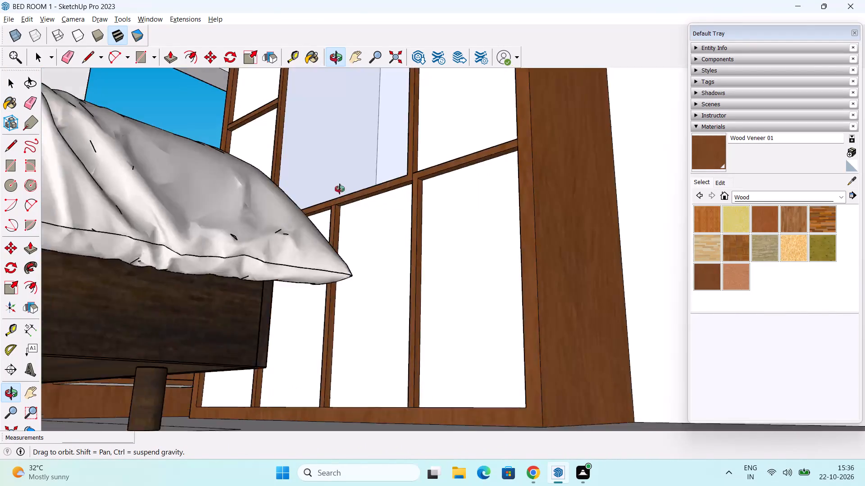
pyautogui.moveTo(340, 189); pyautogui.dragTo(289, 198, button='middle')
pyautogui.scroll(3, 367, 211)
pyautogui.moveTo(389, 260); pyautogui.dragTo(395, 238, button='middle')
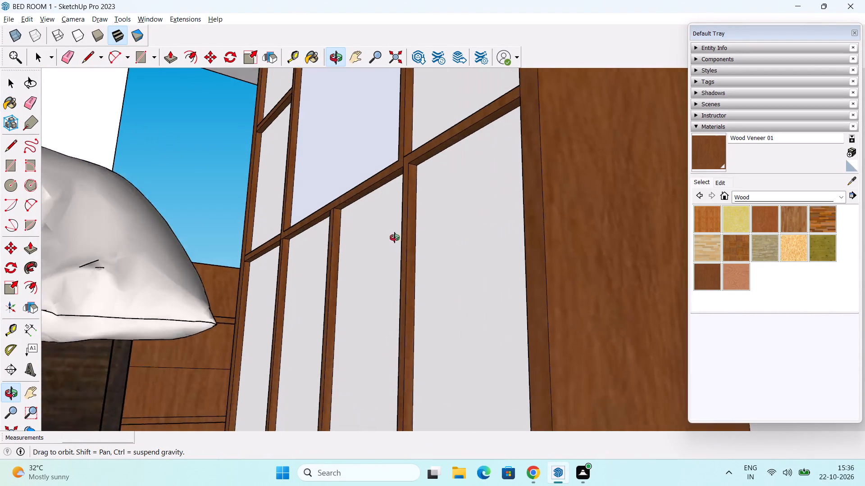
pyautogui.moveTo(395, 238); pyautogui.dragTo(443, 337, button='middle')
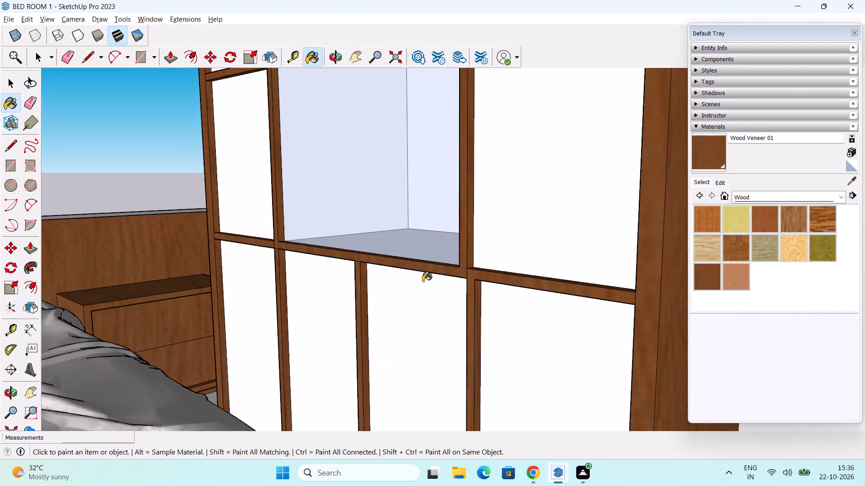
# Examine the whole wardrobe front, including its top and upper panels, for unfinished frame parts.
pyautogui.scroll(-7, 423, 276)
pyautogui.keyDown('shift'); pyautogui.moveTo(435, 172); pyautogui.dragTo(441, 317, button='middle'); pyautogui.keyUp('shift')
pyautogui.scroll(-4, 436, 254)
pyautogui.moveTo(435, 238); pyautogui.dragTo(435, 228, button='middle')
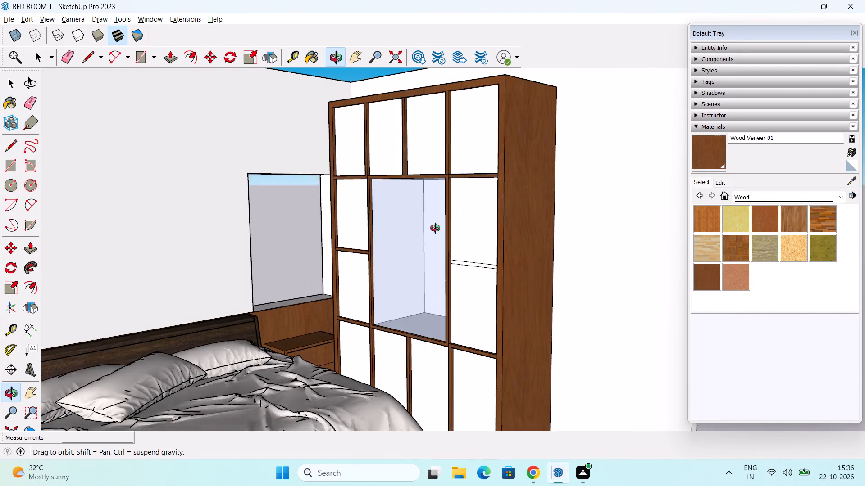
pyautogui.moveTo(435, 228); pyautogui.dragTo(460, 449, button='middle')
pyautogui.scroll(2, 424, 285)
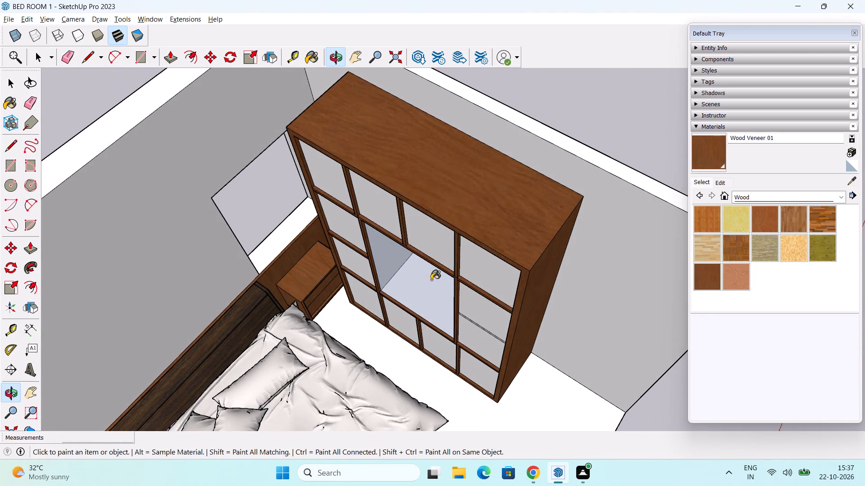
pyautogui.moveTo(437, 335); pyautogui.dragTo(452, 157, button='middle')
pyautogui.keyDown('shift'); pyautogui.moveTo(469, 168); pyautogui.dragTo(466, 308, button='middle'); pyautogui.keyUp('shift')
pyautogui.moveTo(470, 333); pyautogui.dragTo(469, 318, button='middle')
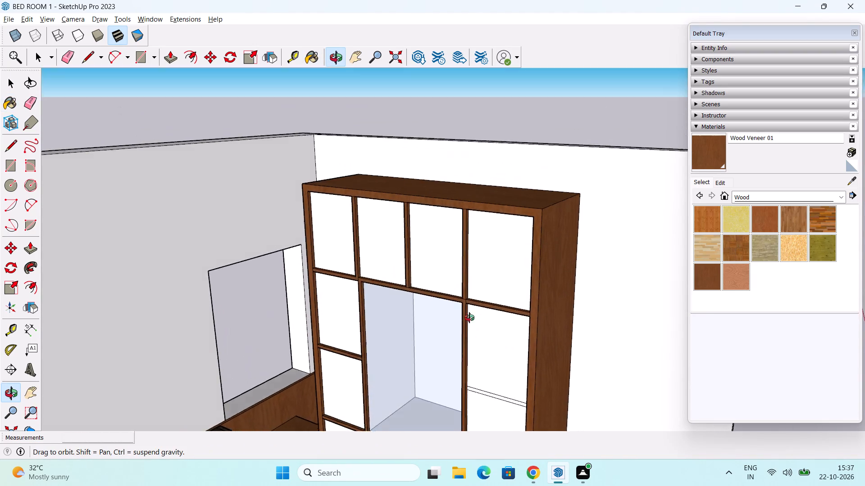
pyautogui.moveTo(469, 318); pyautogui.dragTo(432, 378, button='middle')
pyautogui.scroll(-3, 433, 373)
pyautogui.keyDown('shift'); pyautogui.moveTo(451, 304); pyautogui.dragTo(460, 235, button='middle'); pyautogui.keyUp('shift')
# Push/Pull the flat strip in the middle section of the wardrobe's column farthest from the nightstand outward 1" as a short rail.
pyautogui.press('space')
pyautogui.scroll(6, 432, 396)
pyautogui.press('p')
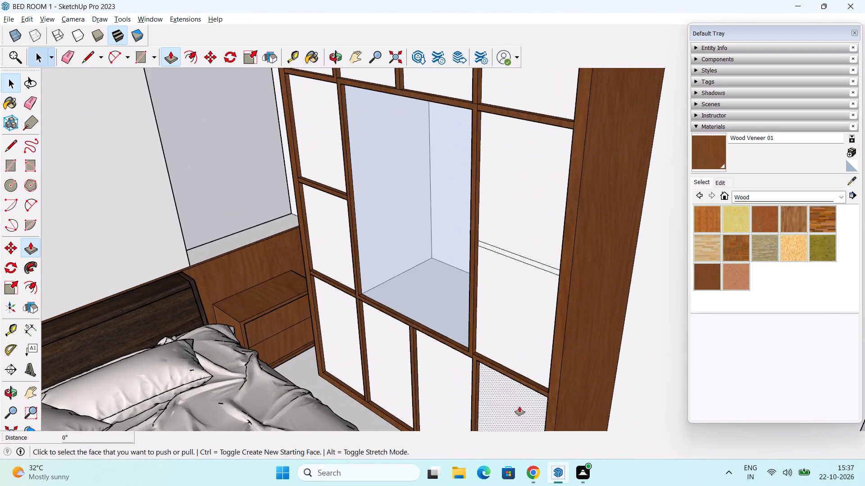
pyautogui.scroll(3, 519, 406)
pyautogui.doubleClick(529, 203)
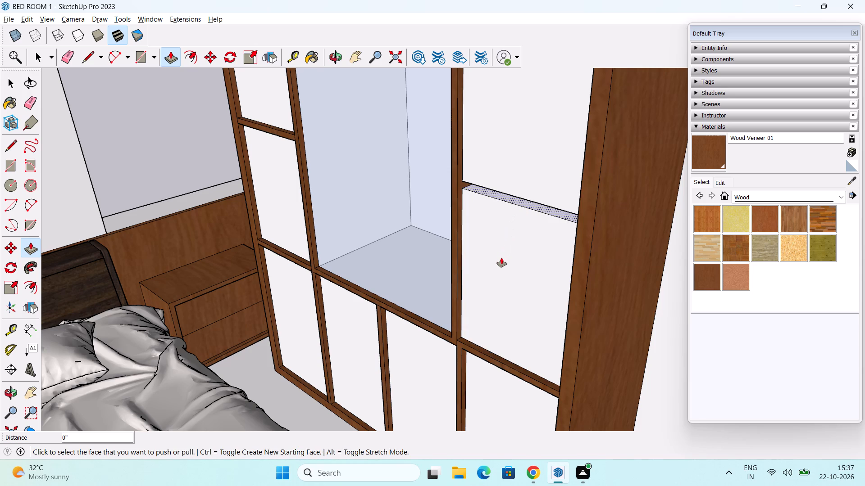
pyautogui.hotkey('ctrl', 'z')
pyautogui.scroll(4, 509, 197)
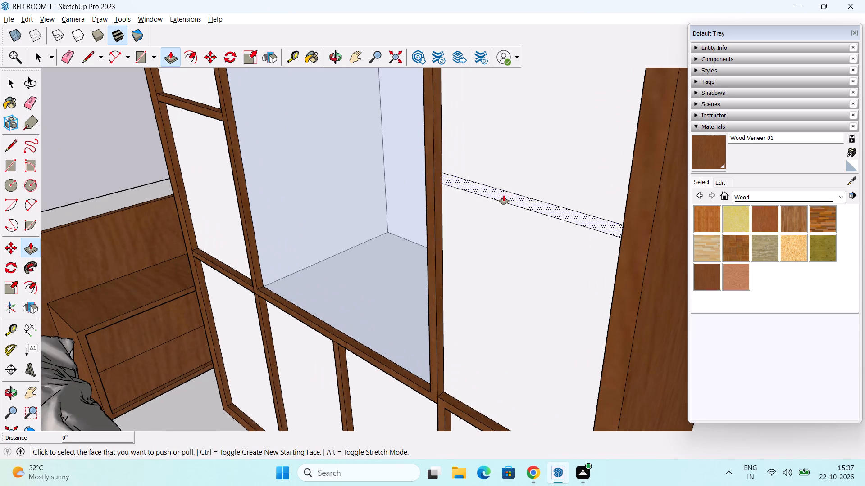
pyautogui.click(504, 195)
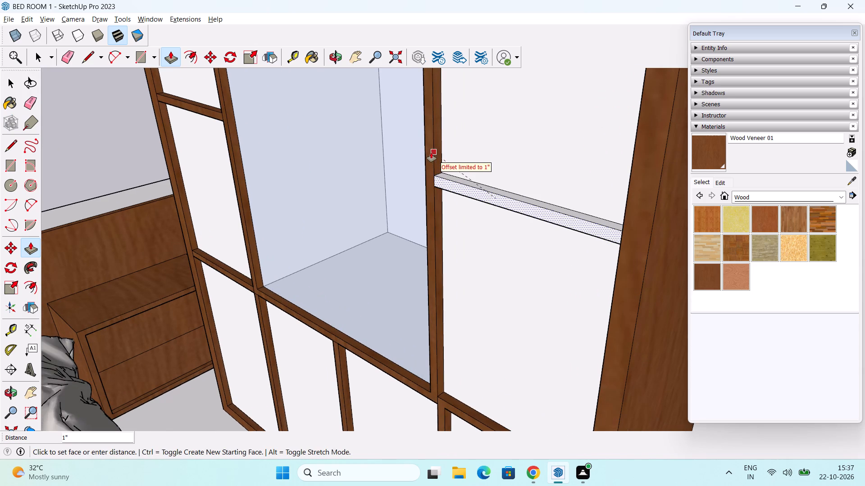
pyautogui.click(431, 153)
pyautogui.press('space')
# Paint the front, top and underside of the short rail in the wardrobe's column farthest from the nightstand with Wood Veneer 01.
pyautogui.click(707, 152)
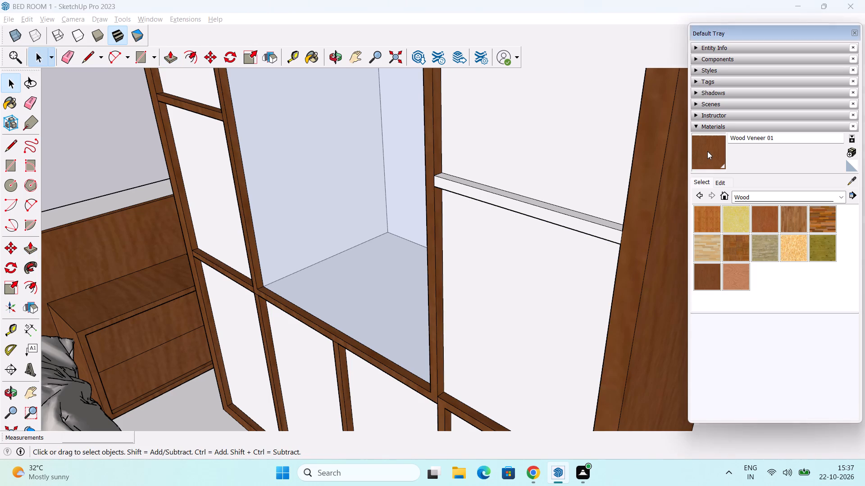
pyautogui.scroll(2, 492, 274)
pyautogui.click(555, 194)
pyautogui.moveTo(559, 208); pyautogui.dragTo(556, 331, button='middle')
pyautogui.scroll(1, 566, 292)
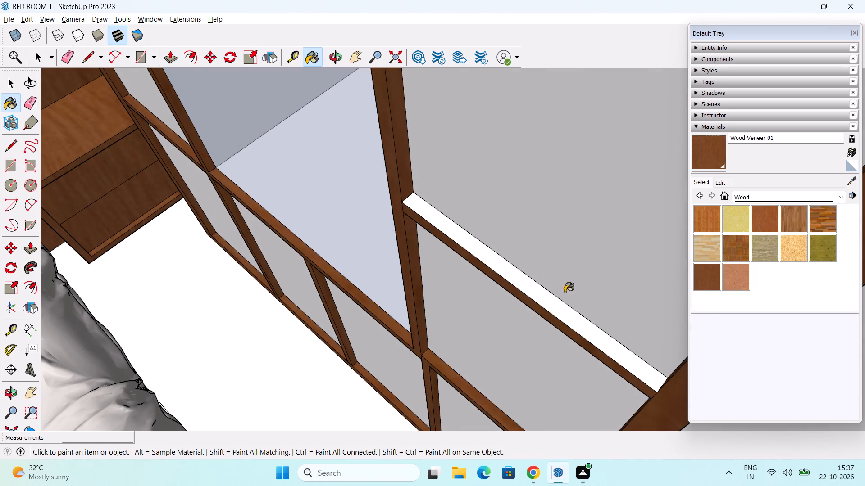
pyautogui.click(551, 305)
pyautogui.moveTo(568, 375); pyautogui.dragTo(628, 257, button='middle')
pyautogui.moveTo(565, 302); pyautogui.dragTo(599, 232, button='middle')
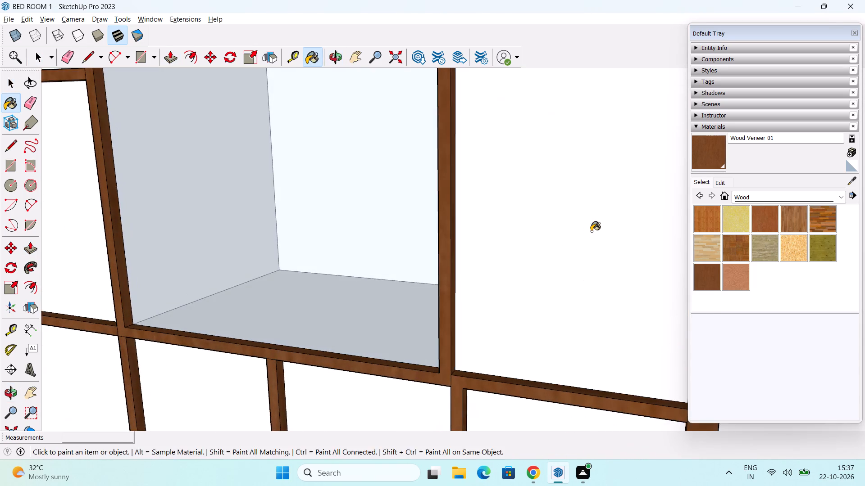
pyautogui.moveTo(591, 231); pyautogui.dragTo(549, 365, button='middle')
pyautogui.moveTo(551, 333); pyautogui.dragTo(593, 140, button='middle')
pyautogui.keyDown('shift'); pyautogui.moveTo(579, 153); pyautogui.dragTo(556, 299, button='middle'); pyautogui.keyUp('shift')
pyautogui.scroll(2, 578, 259)
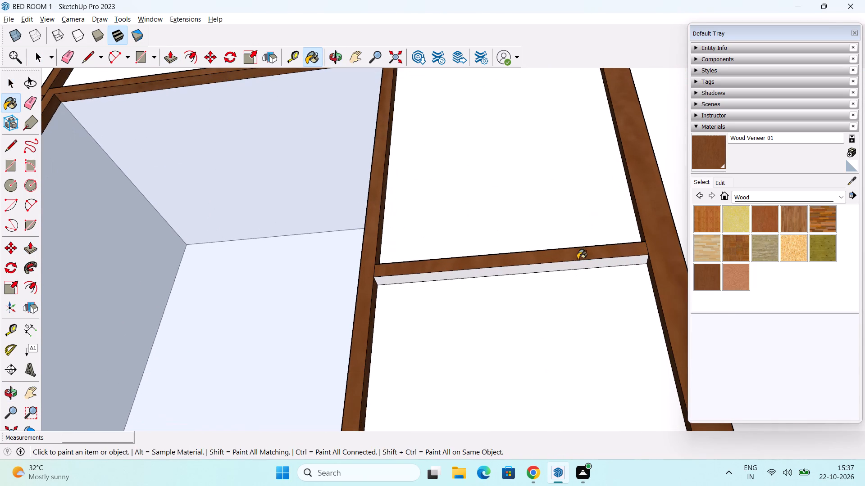
pyautogui.click(552, 266)
pyautogui.scroll(-13, 564, 252)
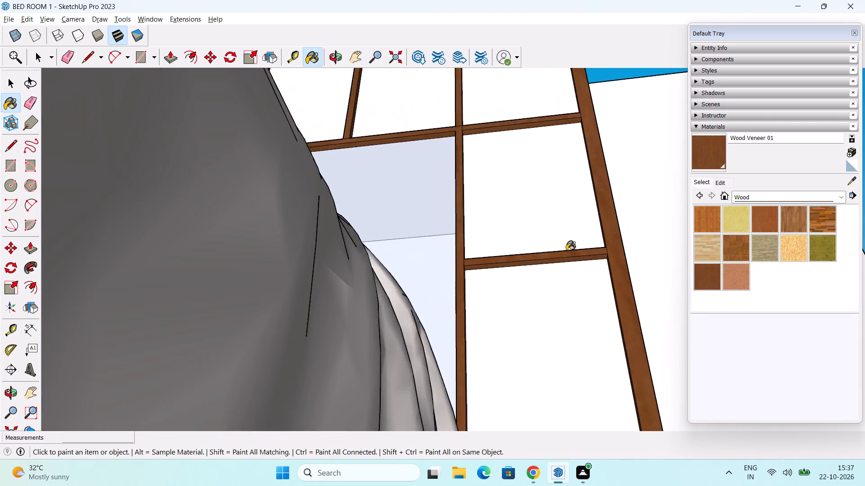
pyautogui.scroll(-2, 566, 251)
pyautogui.moveTo(567, 249); pyautogui.dragTo(474, 372, button='middle')
pyautogui.press('space')
# Examine the wardrobe's front frame and side panel alongside the bed.
pyautogui.scroll(-8, 496, 272)
pyautogui.moveTo(506, 300); pyautogui.dragTo(427, 409, button='middle')
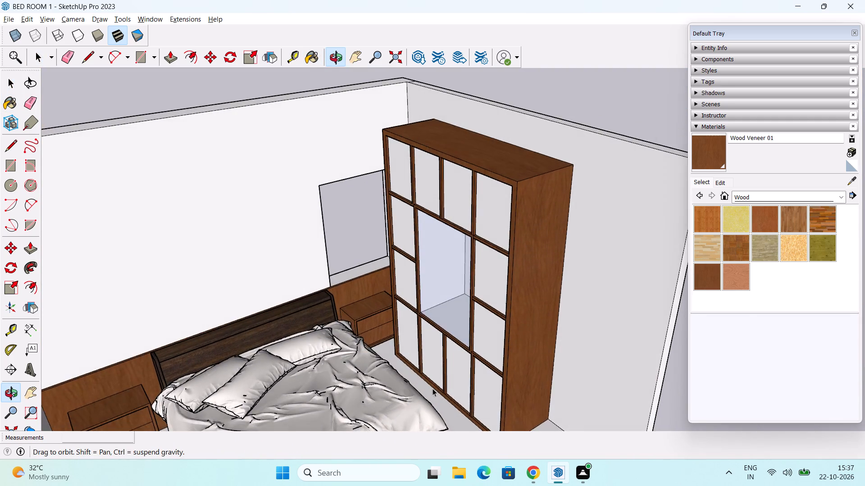
pyautogui.scroll(-1, 464, 330)
pyautogui.keyDown('shift'); pyautogui.moveTo(476, 337); pyautogui.dragTo(505, 291, button='middle'); pyautogui.keyUp('shift')
pyautogui.scroll(-2, 513, 292)
pyautogui.moveTo(511, 303); pyautogui.dragTo(410, 357, button='middle')
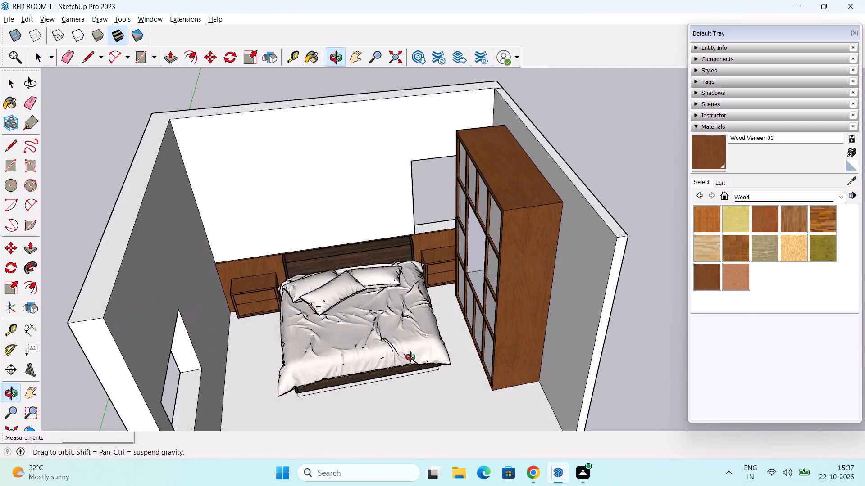
pyautogui.moveTo(410, 357); pyautogui.dragTo(405, 354, button='middle')
pyautogui.scroll(5, 489, 315)
pyautogui.moveTo(500, 323); pyautogui.dragTo(565, 315, button='middle')
pyautogui.moveTo(541, 337); pyautogui.dragTo(546, 339, button='middle')
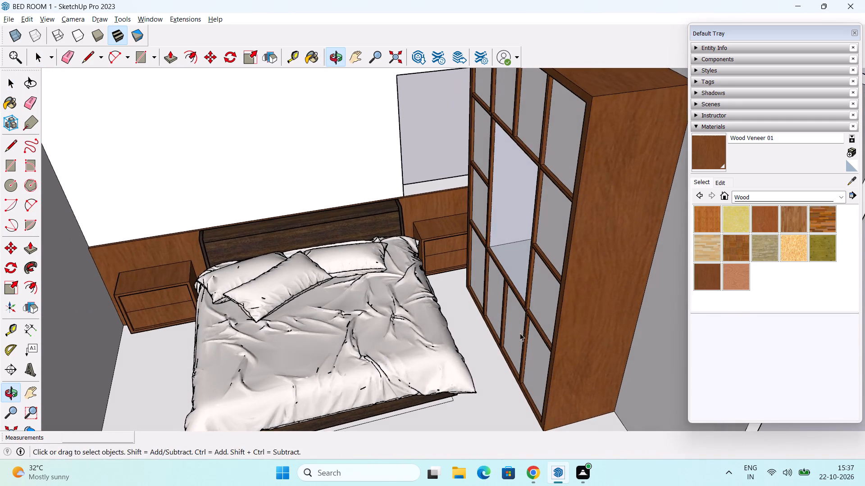
pyautogui.moveTo(525, 323); pyautogui.dragTo(590, 305, button='middle')
pyautogui.scroll(-2, 585, 297)
pyautogui.moveTo(585, 297); pyautogui.dragTo(464, 325, button='middle')
pyautogui.moveTo(492, 278); pyautogui.dragTo(492, 278, button='middle')
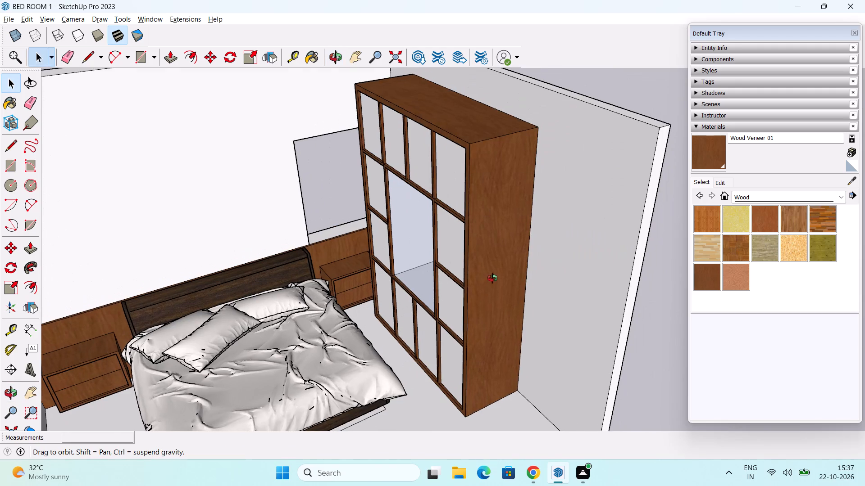
pyautogui.moveTo(492, 278); pyautogui.dragTo(517, 219, button='middle')
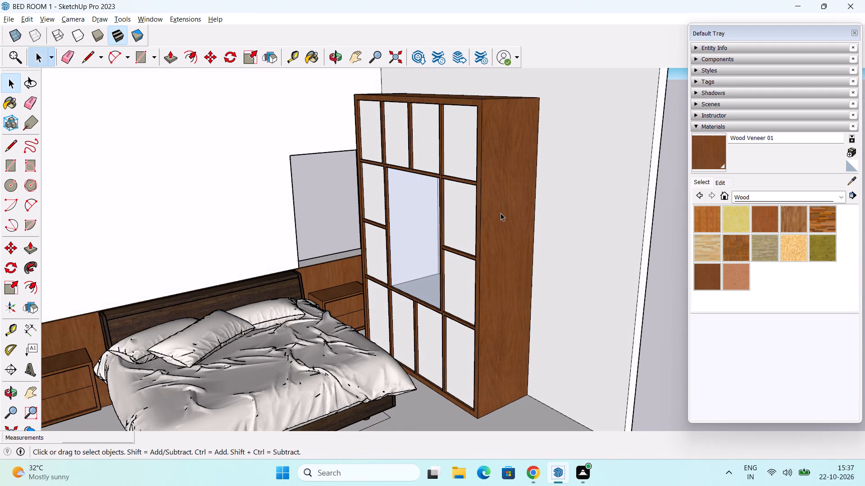
pyautogui.scroll(3, 488, 226)
pyautogui.scroll(-2, 488, 230)
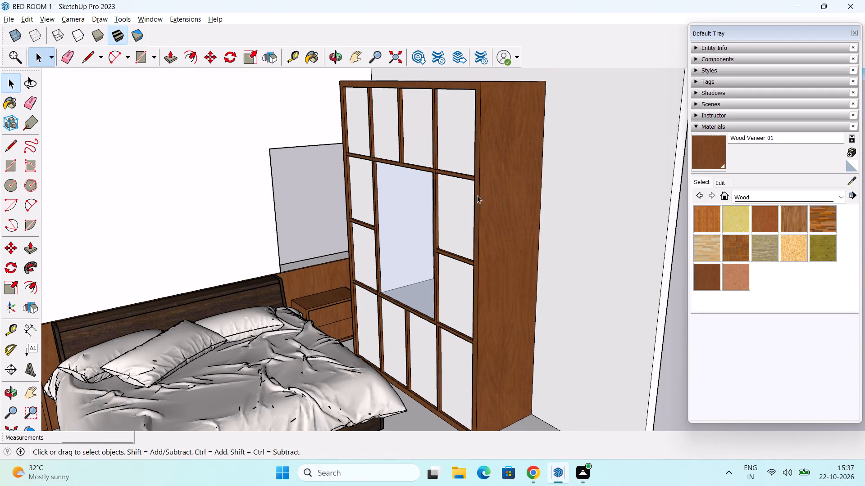
pyautogui.moveTo(540, 322); pyautogui.dragTo(567, 300, button='middle')
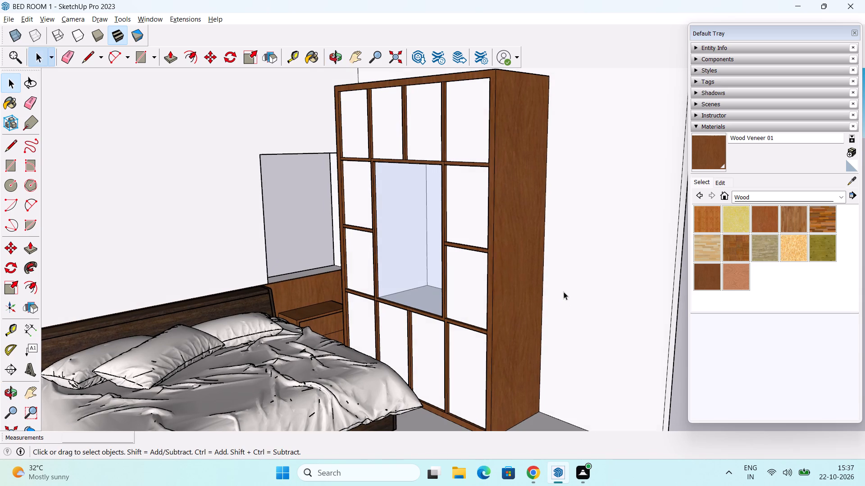
# Examine the whole bedroom from several angles, including the window wall, bed, nightstands and wardrobe.
pyautogui.scroll(-2, 568, 293)
pyautogui.moveTo(568, 298); pyautogui.dragTo(290, 374, button='middle')
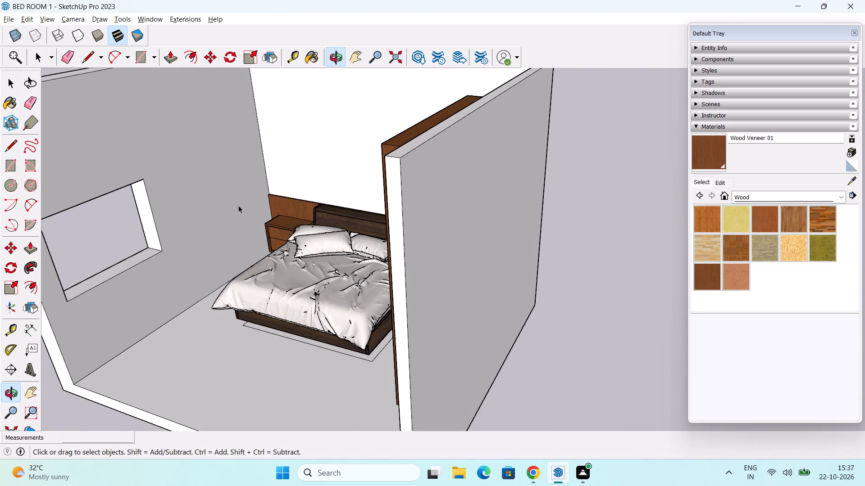
pyautogui.scroll(-2, 279, 232)
pyautogui.moveTo(283, 246); pyautogui.dragTo(401, 319, button='middle')
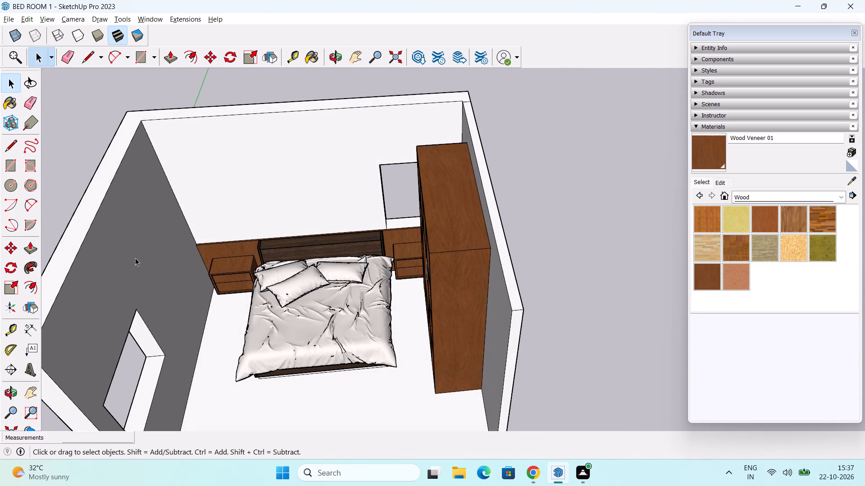
pyautogui.moveTo(184, 328); pyautogui.dragTo(155, 294, button='middle')
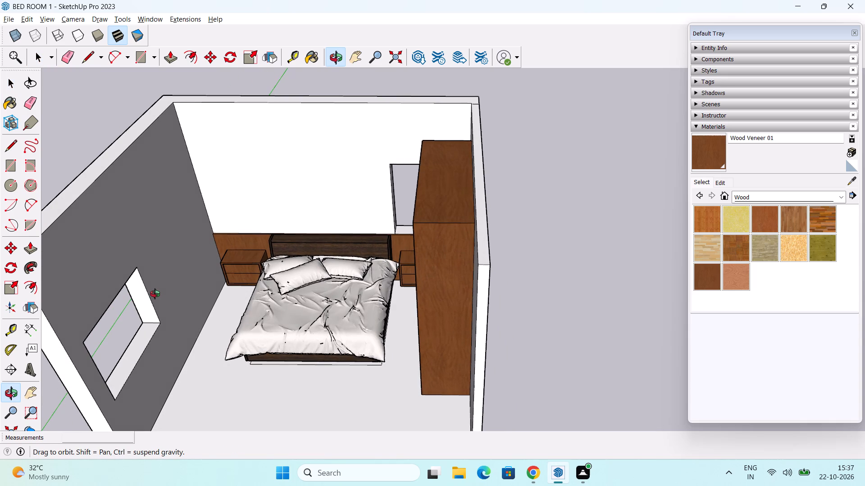
pyautogui.moveTo(155, 294); pyautogui.dragTo(279, 271, button='middle')
pyautogui.scroll(-1, 279, 271)
pyautogui.moveTo(298, 315); pyautogui.dragTo(252, 235, button='middle')
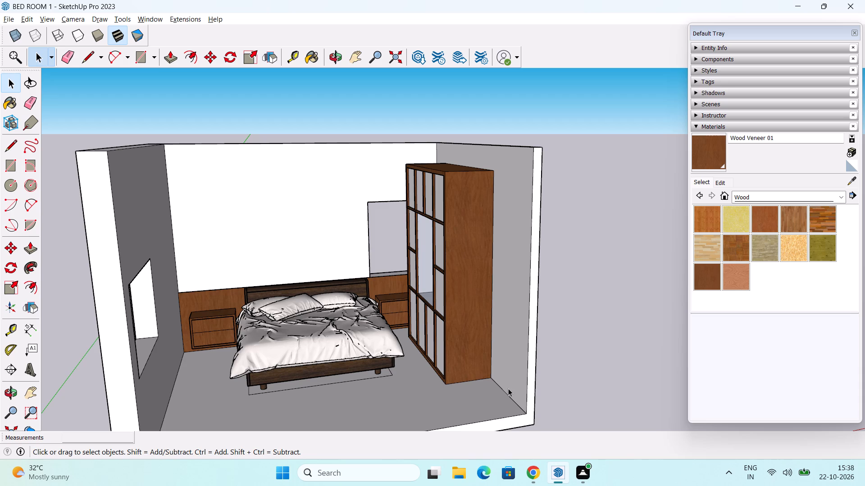
pyautogui.scroll(-1, 352, 382)
pyautogui.moveTo(349, 365); pyautogui.dragTo(270, 334, button='middle')
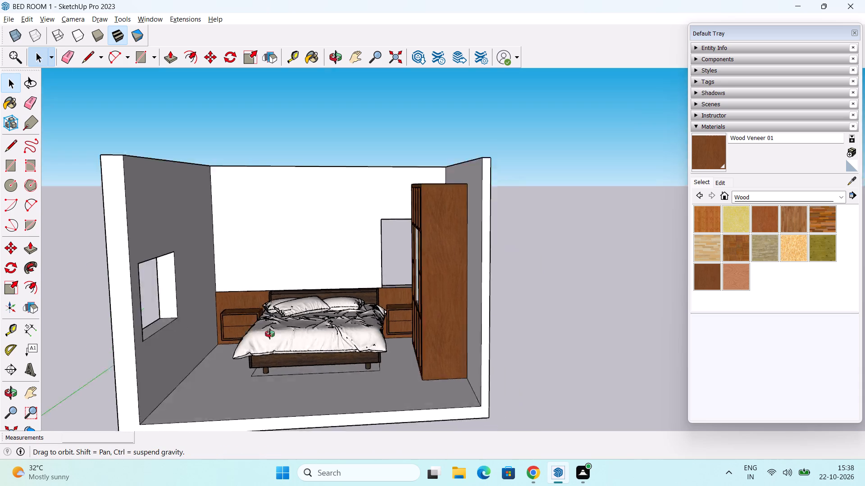
pyautogui.moveTo(270, 334); pyautogui.dragTo(200, 394, button='middle')
pyautogui.scroll(6, 278, 317)
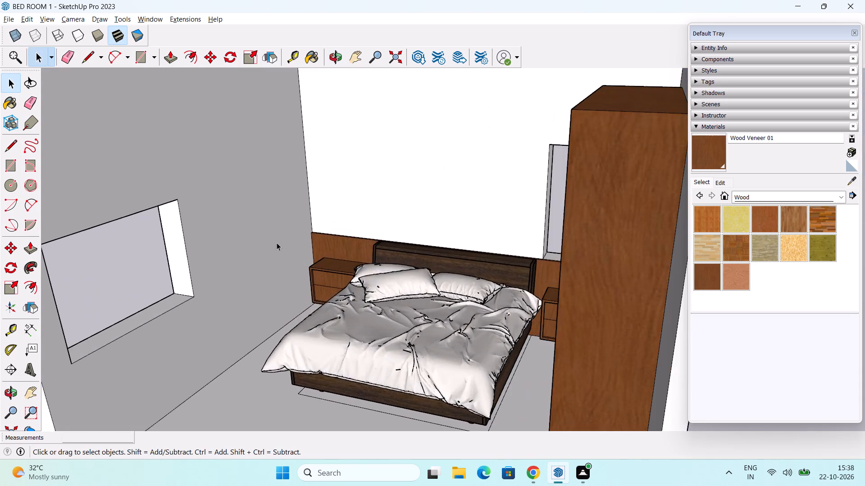
pyautogui.moveTo(278, 249); pyautogui.dragTo(246, 298, button='middle')
pyautogui.scroll(-1, 298, 257)
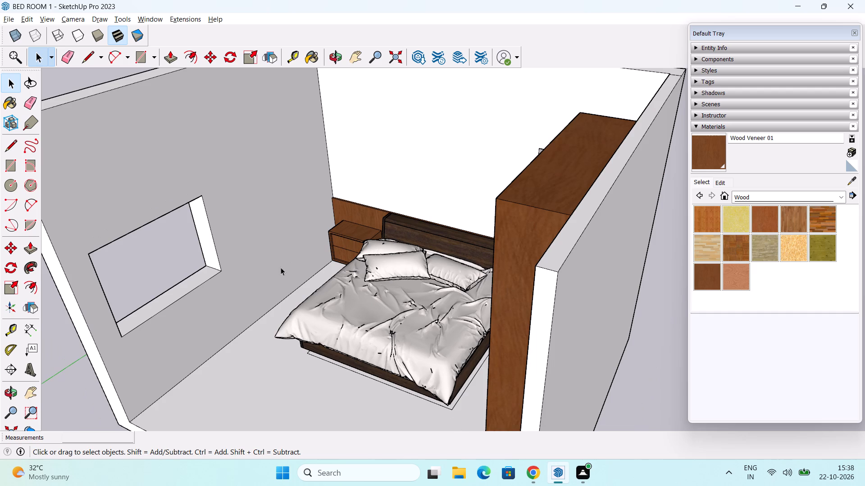
# Switch the material library to the Colors-Named collection and browse to its ivory shades.
pyautogui.keyDown('shift'); pyautogui.moveTo(288, 269); pyautogui.dragTo(300, 286, button='middle'); pyautogui.keyUp('shift')
pyautogui.moveTo(350, 307); pyautogui.dragTo(509, 284, button='middle')
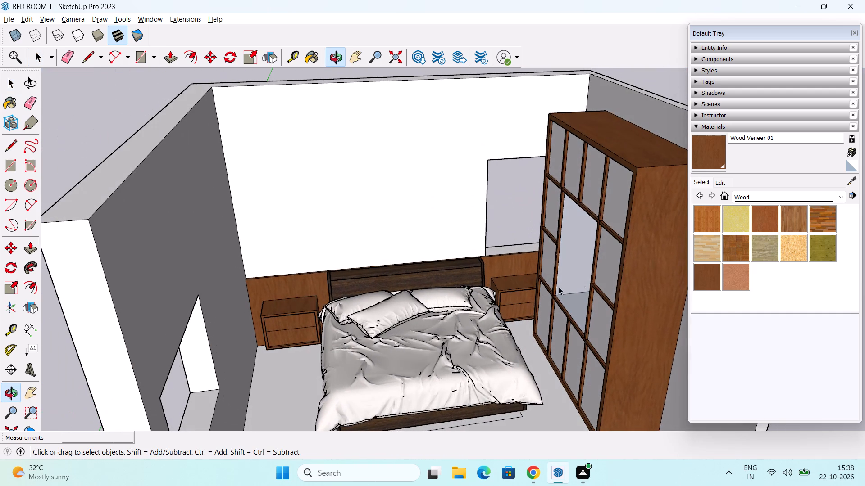
pyautogui.click(759, 199)
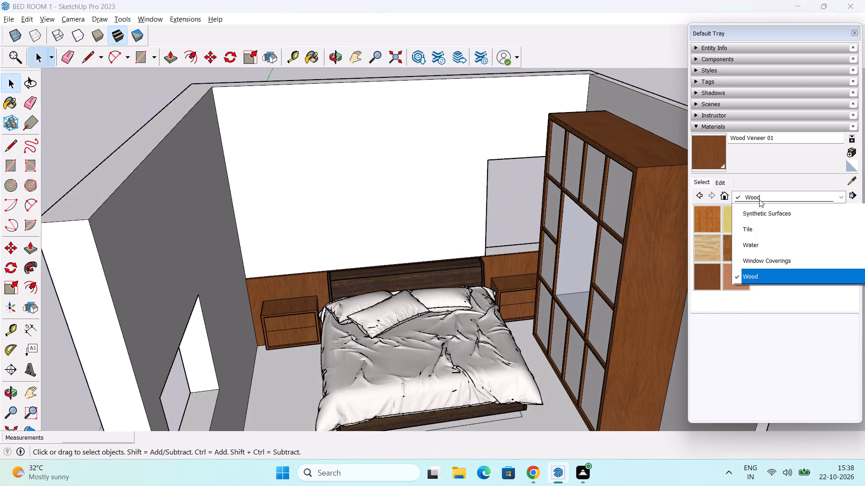
pyautogui.scroll(4, 767, 263)
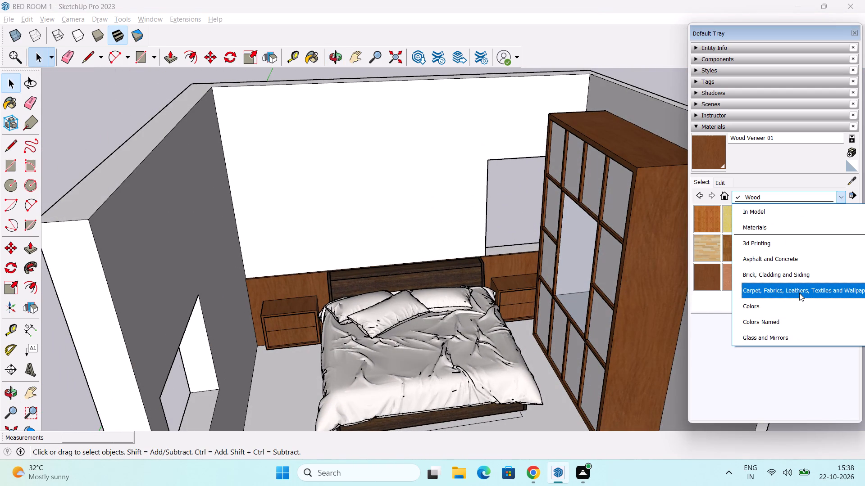
pyautogui.scroll(-1, 799, 293)
pyautogui.click(807, 279)
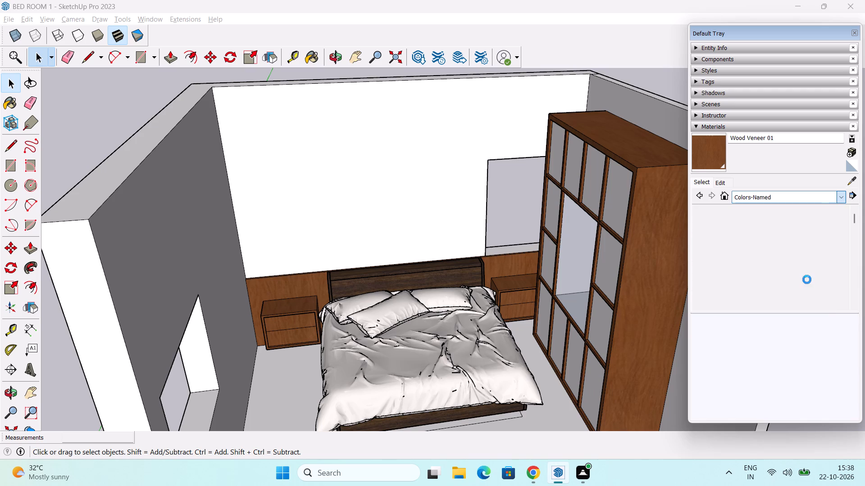
pyautogui.scroll(-4, 778, 263)
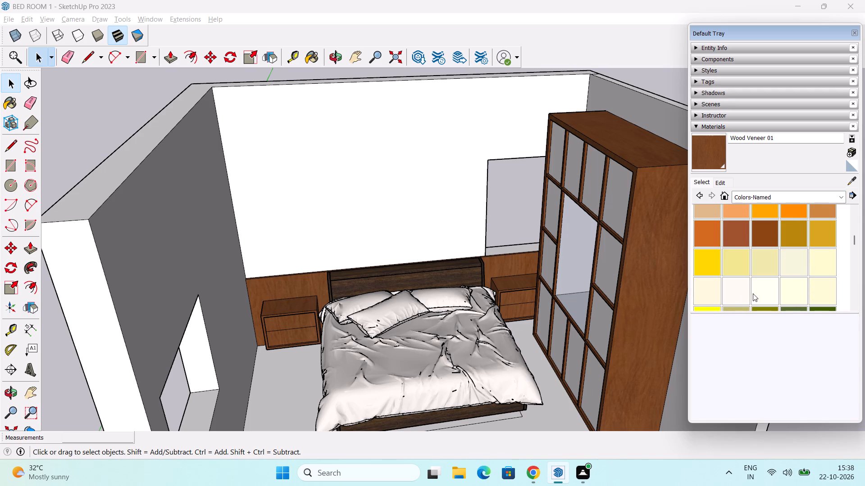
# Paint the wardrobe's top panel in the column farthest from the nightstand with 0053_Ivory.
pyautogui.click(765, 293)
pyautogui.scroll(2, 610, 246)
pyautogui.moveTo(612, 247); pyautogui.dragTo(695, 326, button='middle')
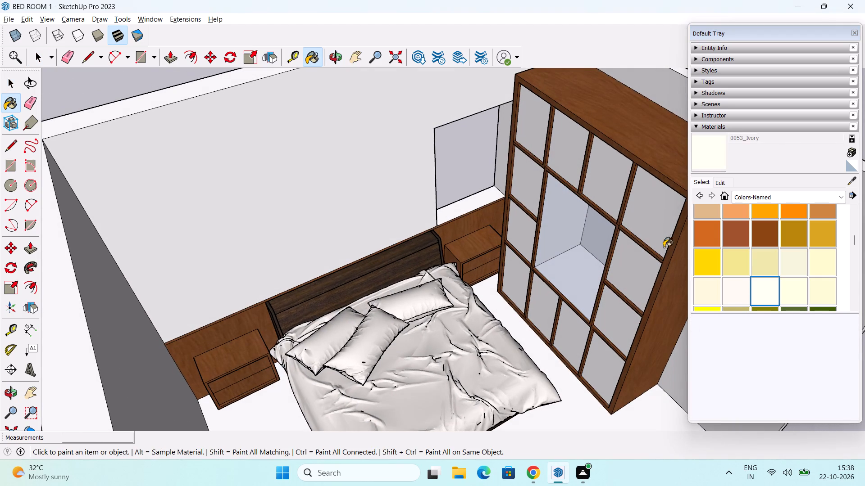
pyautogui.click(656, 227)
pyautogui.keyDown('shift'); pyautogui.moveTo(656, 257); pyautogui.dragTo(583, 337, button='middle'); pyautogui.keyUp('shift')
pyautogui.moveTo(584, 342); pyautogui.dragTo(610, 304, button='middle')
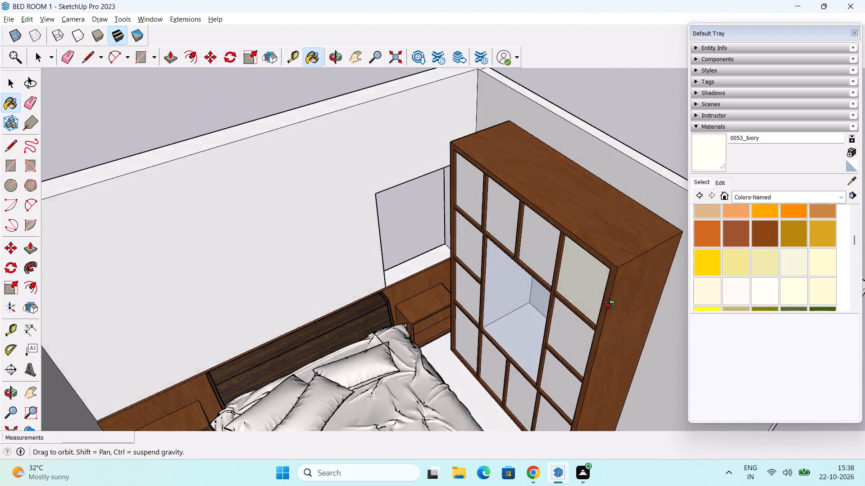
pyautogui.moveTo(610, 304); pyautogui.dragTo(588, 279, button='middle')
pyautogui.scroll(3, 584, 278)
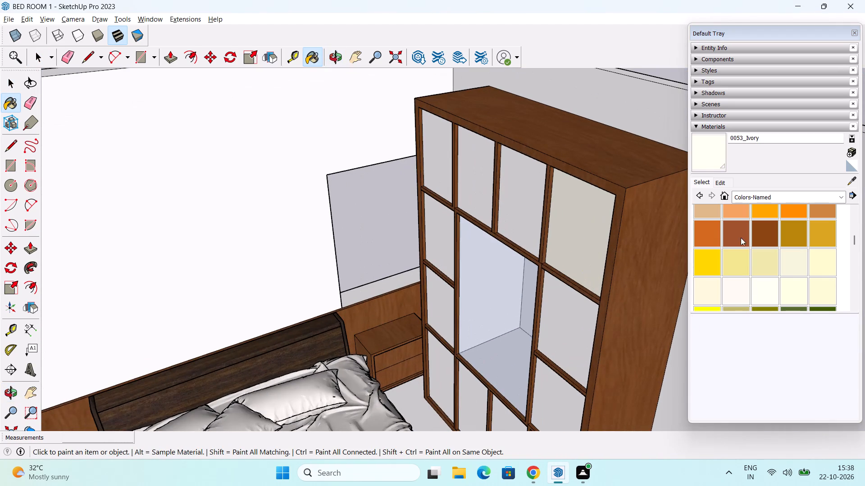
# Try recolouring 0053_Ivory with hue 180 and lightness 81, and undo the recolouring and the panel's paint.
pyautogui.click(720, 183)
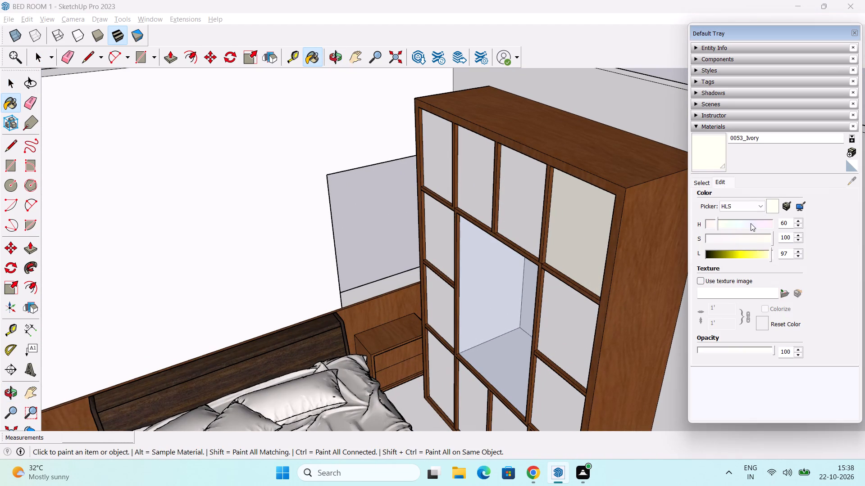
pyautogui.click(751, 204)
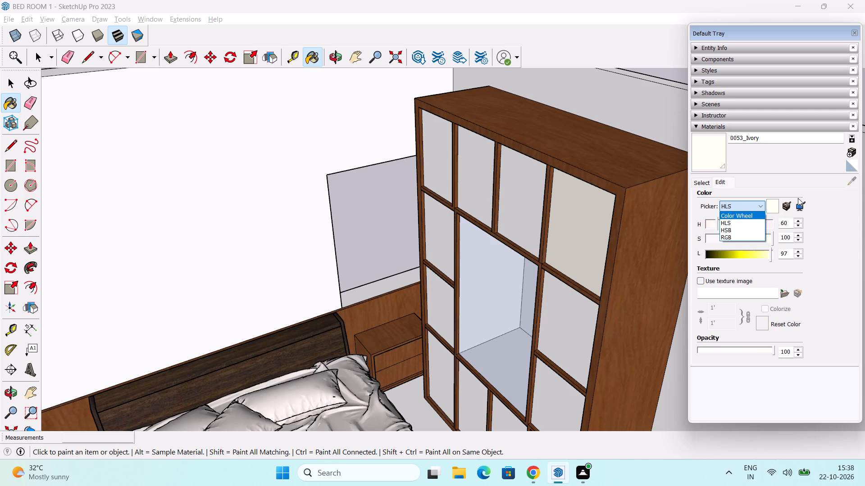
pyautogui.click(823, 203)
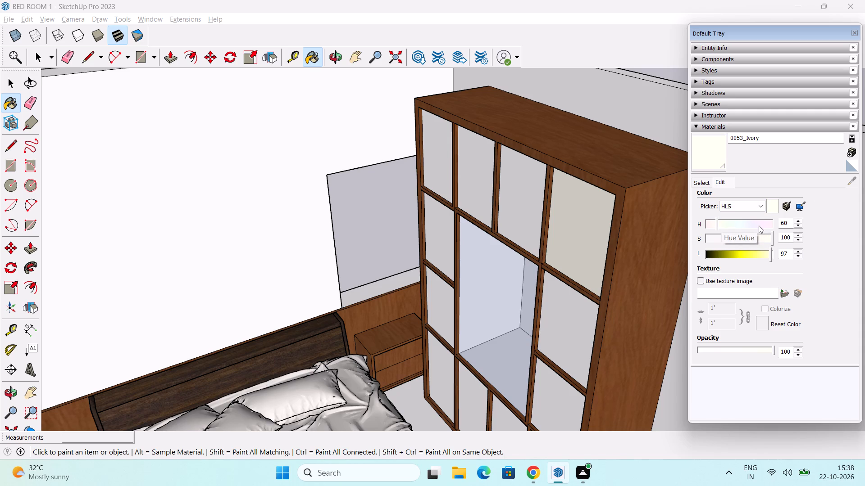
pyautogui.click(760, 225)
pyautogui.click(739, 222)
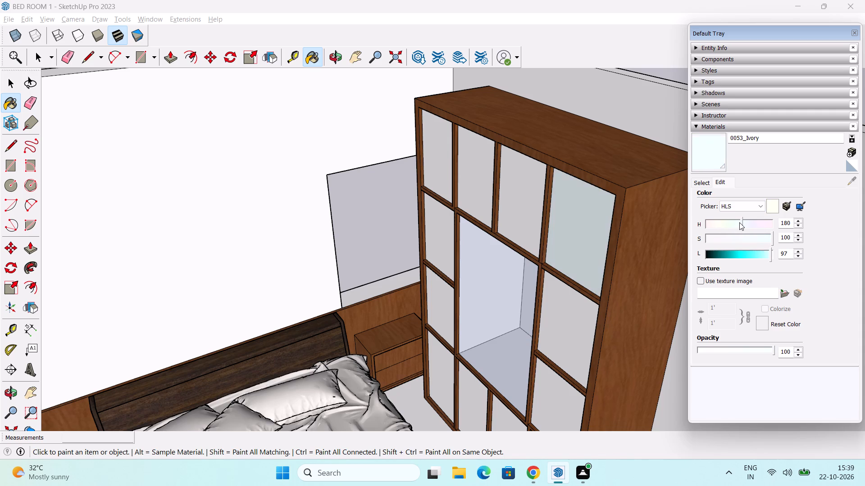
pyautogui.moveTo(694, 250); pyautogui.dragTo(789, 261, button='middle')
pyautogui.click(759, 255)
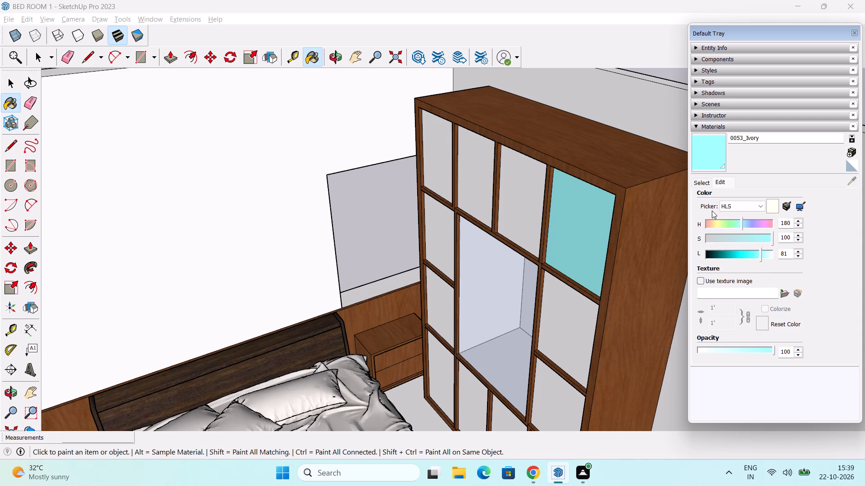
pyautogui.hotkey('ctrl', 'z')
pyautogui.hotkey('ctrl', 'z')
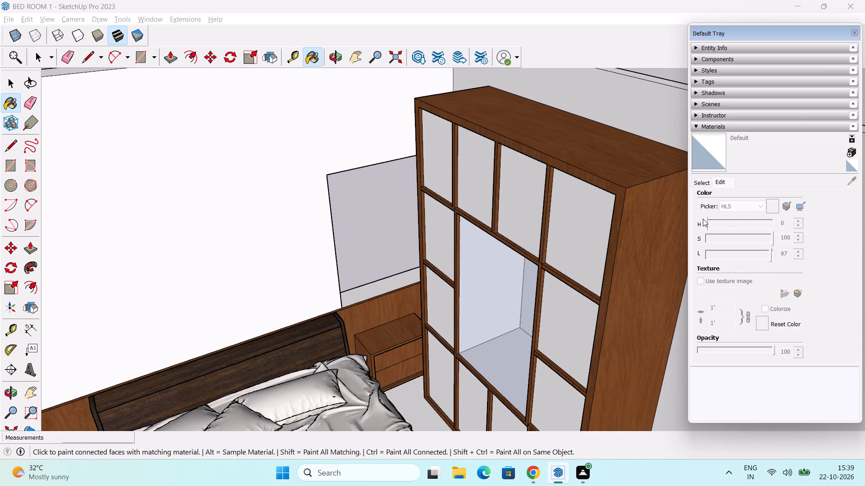
# Paint the four panels in the wardrobe's top row with 0053_Ivory from the Colors-Named collection.
pyautogui.click(705, 186)
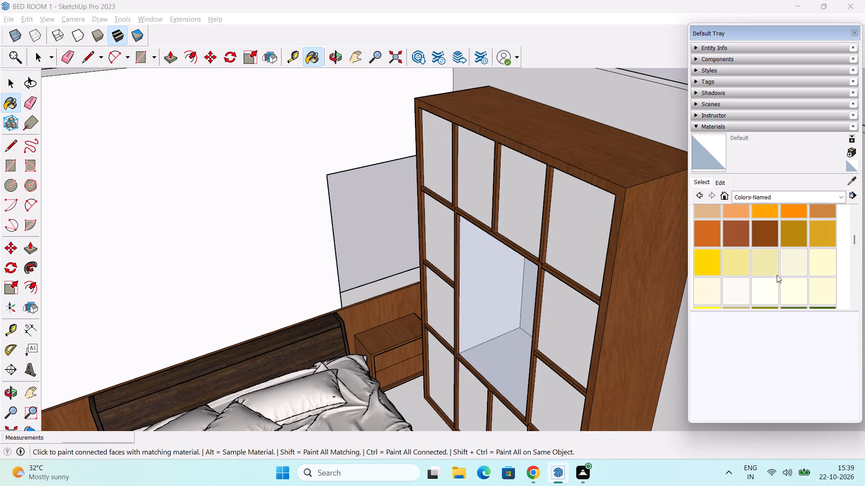
pyautogui.click(770, 292)
pyautogui.scroll(1, 565, 234)
pyautogui.moveTo(615, 241); pyautogui.dragTo(620, 231, button='middle')
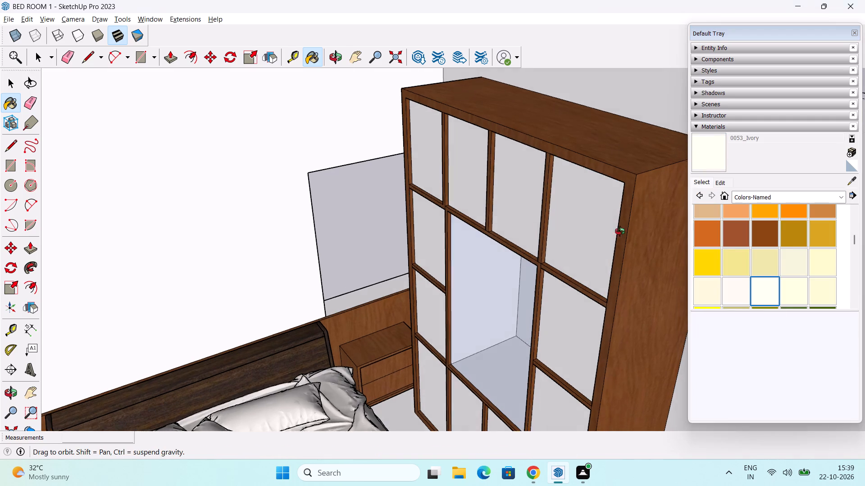
pyautogui.moveTo(620, 231); pyautogui.dragTo(608, 274, button='middle')
pyautogui.press('space')
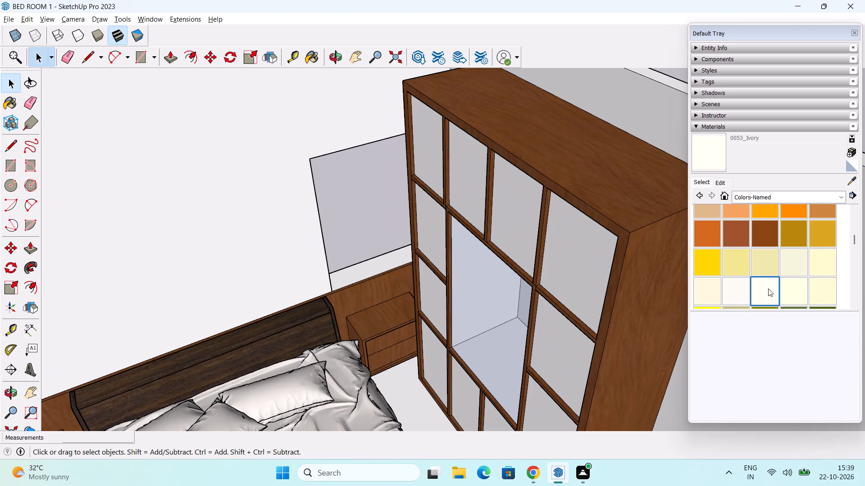
pyautogui.click(768, 289)
pyautogui.click(592, 240)
pyautogui.moveTo(615, 270); pyautogui.dragTo(650, 252, button='middle')
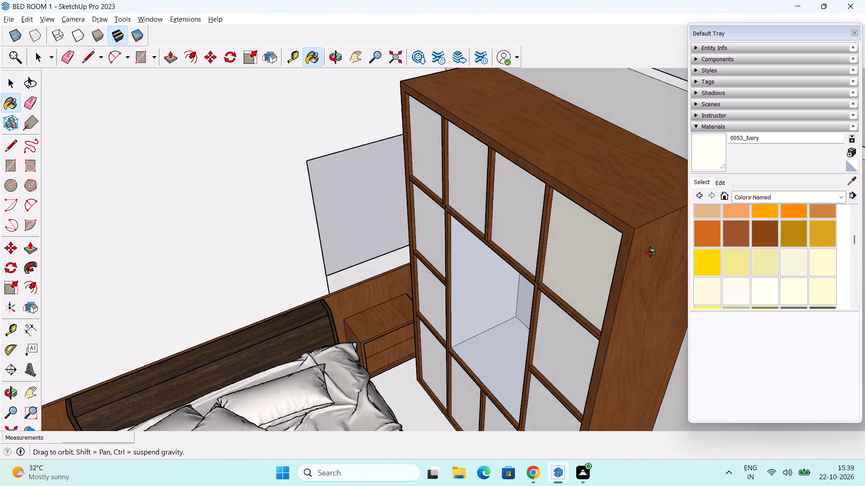
pyautogui.moveTo(650, 252); pyautogui.dragTo(646, 281, button='middle')
pyautogui.click(528, 225)
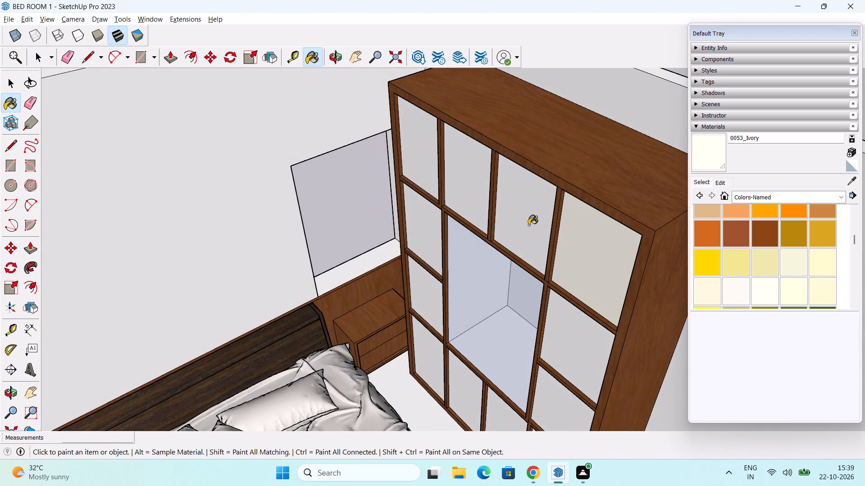
pyautogui.click(465, 185)
pyautogui.click(431, 153)
# Paint the wardrobe's four bottom-row panels and the panels on both sides of its open middle niche with 0053_Ivory.
pyautogui.scroll(-1, 459, 182)
pyautogui.moveTo(465, 193); pyautogui.dragTo(471, 128, button='middle')
pyautogui.click(427, 188)
pyautogui.click(434, 248)
pyautogui.moveTo(468, 269); pyautogui.dragTo(468, 265, button='middle')
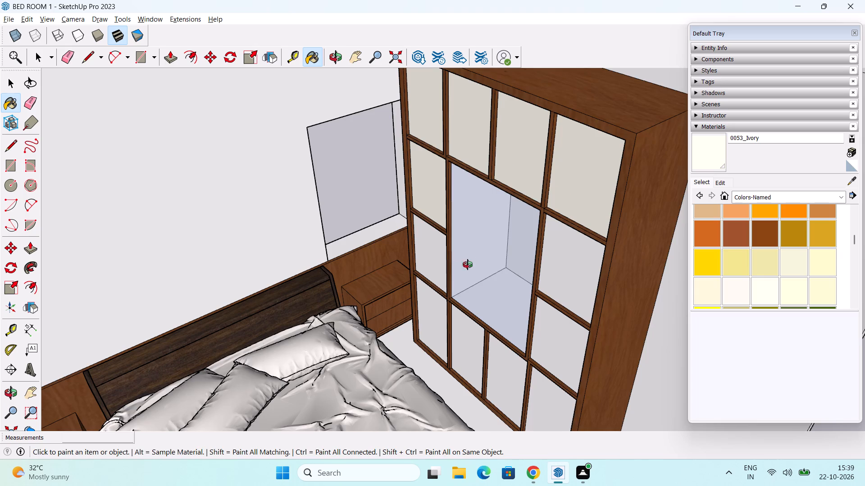
pyautogui.moveTo(468, 265); pyautogui.dragTo(461, 190, button='middle')
pyautogui.click(431, 245)
pyautogui.click(453, 264)
pyautogui.click(489, 284)
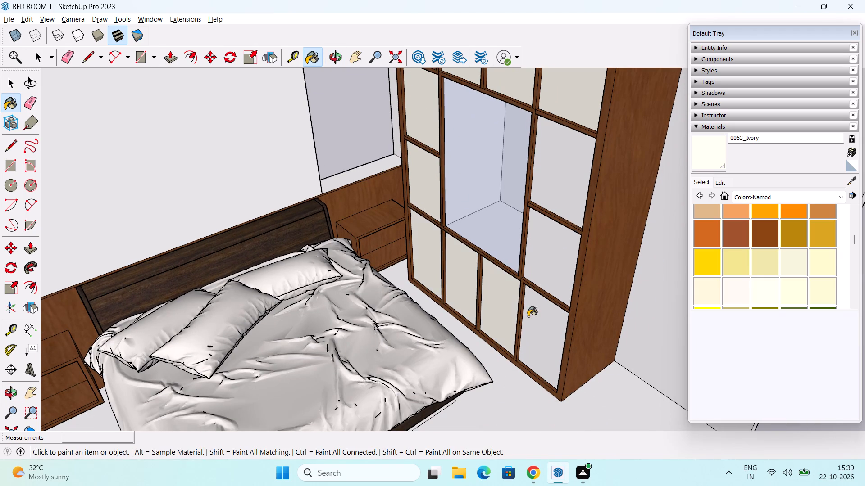
pyautogui.click(533, 326)
pyautogui.click(558, 247)
pyautogui.click(562, 183)
# Examine the wardrobe's painted front panels alongside the bed from several angles.
pyautogui.scroll(-1, 562, 181)
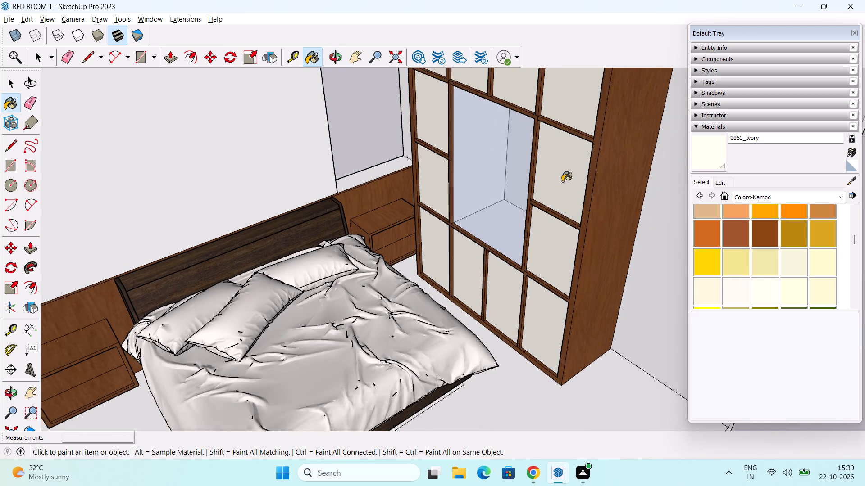
pyautogui.scroll(-1, 562, 181)
pyautogui.moveTo(562, 181); pyautogui.dragTo(545, 271, button='middle')
pyautogui.moveTo(552, 278); pyautogui.dragTo(598, 238, button='middle')
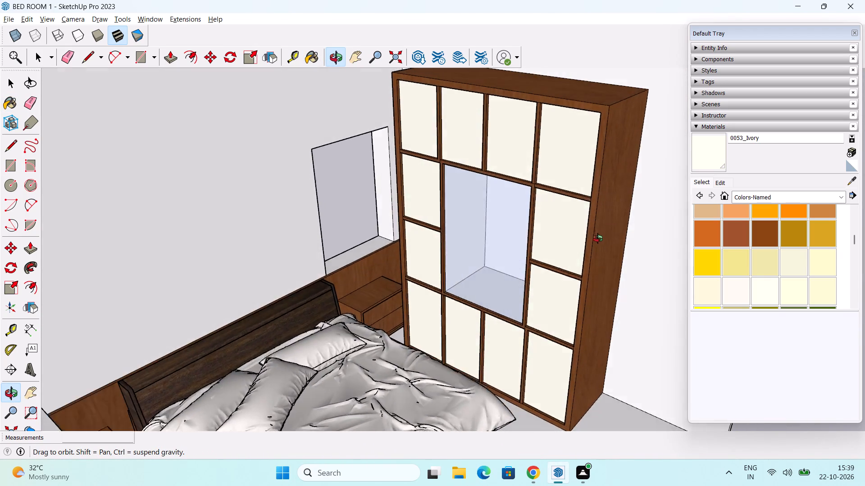
pyautogui.moveTo(598, 238); pyautogui.dragTo(496, 225, button='middle')
pyautogui.scroll(-1, 508, 225)
pyautogui.moveTo(514, 238); pyautogui.dragTo(606, 294, button='middle')
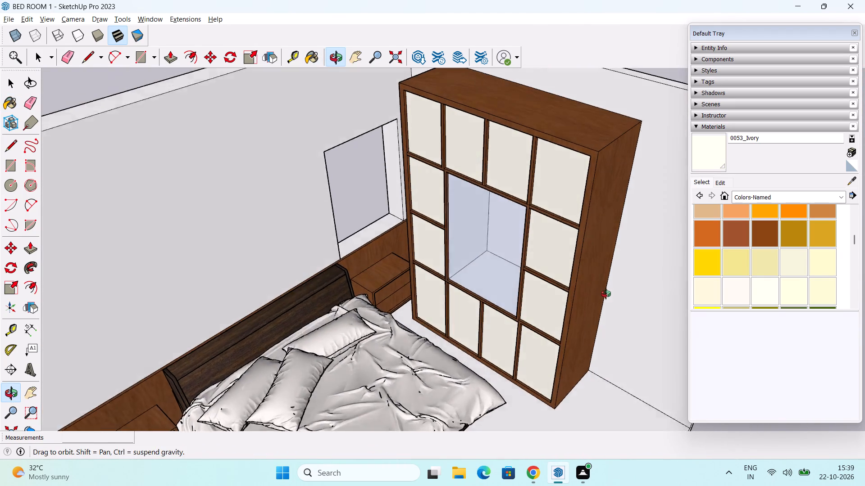
pyautogui.moveTo(606, 294); pyautogui.dragTo(606, 286, button='middle')
# Darken the 0053_Ivory material slightly using the Color Wheel picker.
pyautogui.click(719, 183)
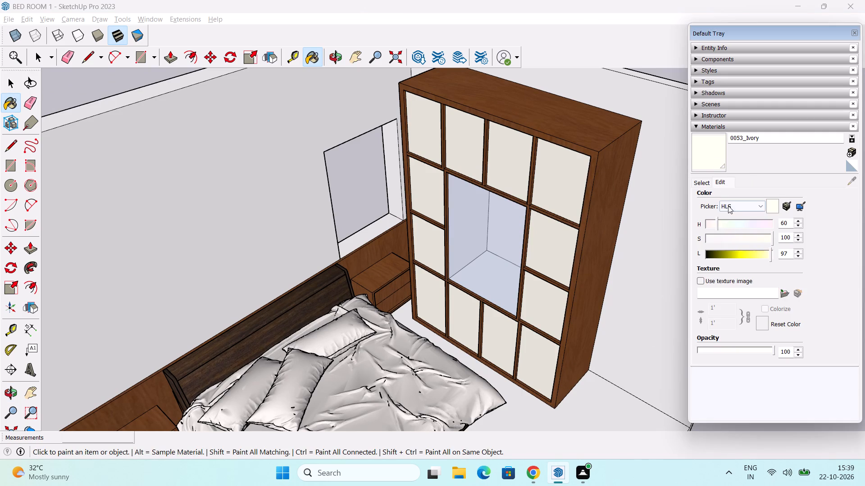
pyautogui.click(733, 206)
pyautogui.click(733, 216)
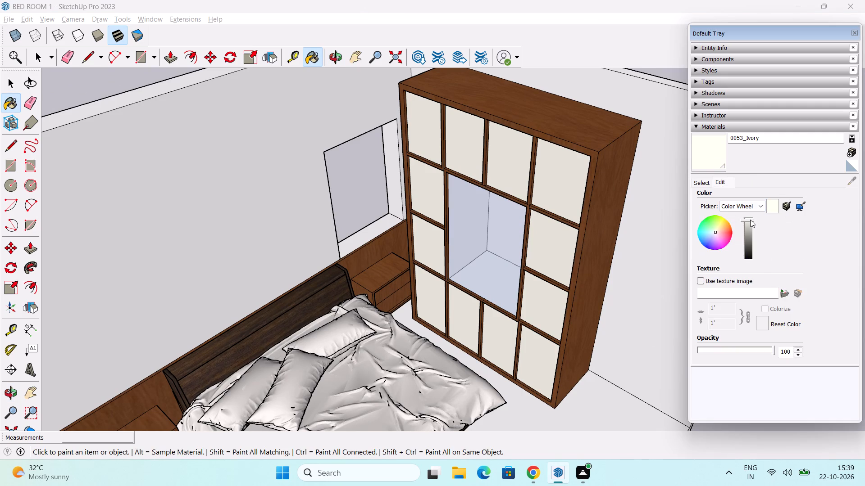
pyautogui.scroll(-3, 749, 220)
# Paint the inner faces of the headboard wall, the wall behind the wardrobe and the window wall with the darkened 0053_Ivory.
pyautogui.moveTo(592, 228); pyautogui.dragTo(533, 180, button='middle')
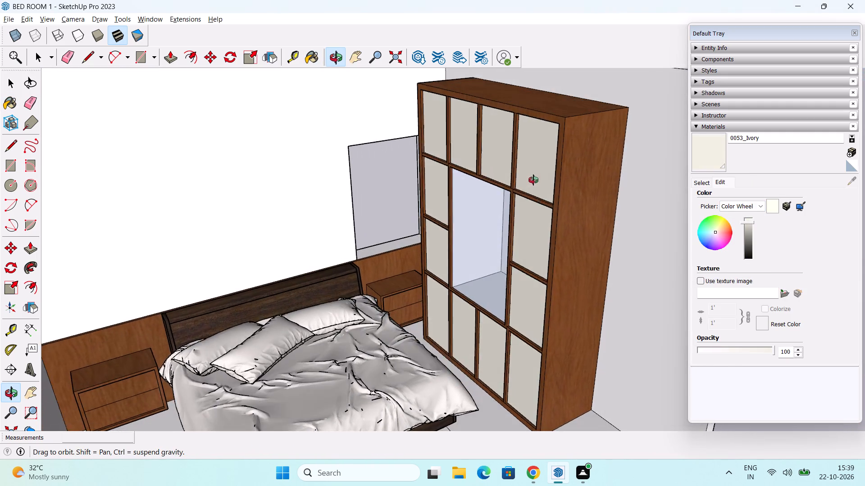
pyautogui.moveTo(533, 180); pyautogui.dragTo(528, 198, button='middle')
pyautogui.scroll(-2, 537, 202)
pyautogui.moveTo(526, 235); pyautogui.dragTo(577, 184, button='middle')
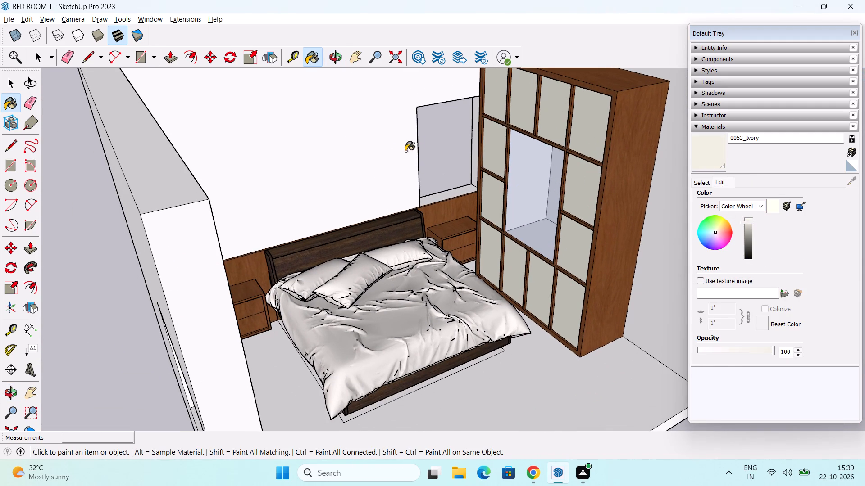
pyautogui.click(375, 118)
pyautogui.scroll(-3, 380, 118)
pyautogui.moveTo(424, 153); pyautogui.dragTo(372, 159, button='middle')
pyautogui.keyDown('shift'); pyautogui.moveTo(422, 158); pyautogui.dragTo(383, 255, button='middle'); pyautogui.keyUp('shift')
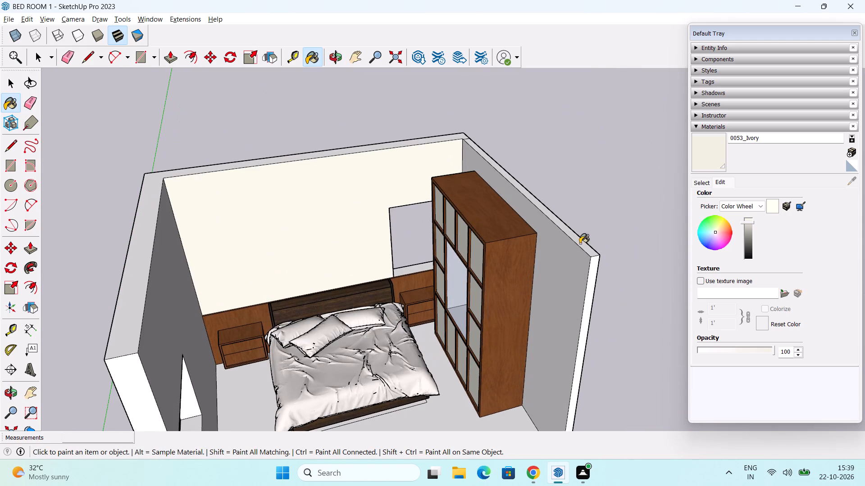
pyautogui.click(567, 265)
pyautogui.scroll(-2, 567, 265)
pyautogui.keyDown('shift'); pyautogui.moveTo(512, 270); pyautogui.dragTo(548, 227, button='middle'); pyautogui.keyUp('shift')
pyautogui.moveTo(461, 254); pyautogui.dragTo(282, 288, button='middle')
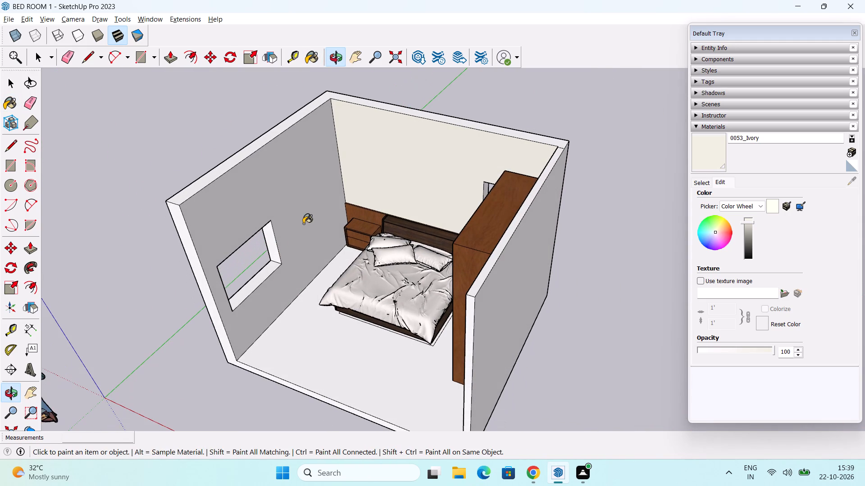
pyautogui.click(305, 193)
# Paint the front edge face of the walls and floor slab, on the room's open side, with 0053_Ivory.
pyautogui.moveTo(342, 255); pyautogui.dragTo(415, 155, button='middle')
pyautogui.moveTo(342, 219); pyautogui.dragTo(359, 337, button='middle')
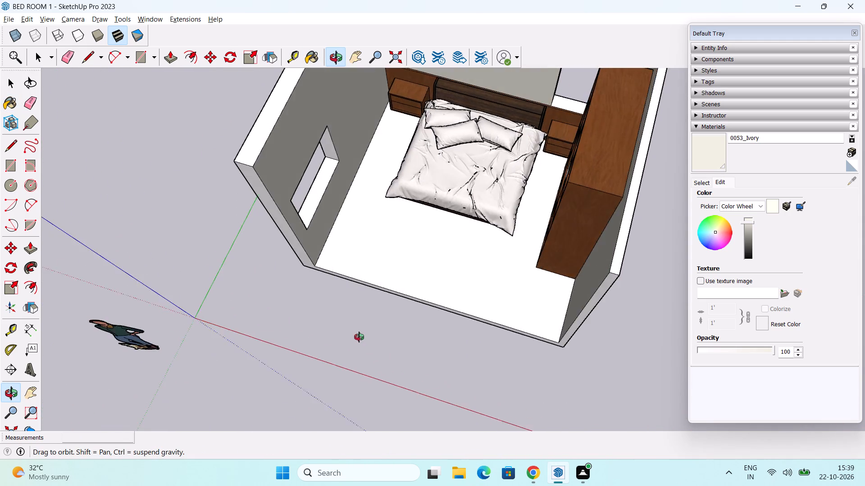
pyautogui.moveTo(359, 337); pyautogui.dragTo(374, 190, button='middle')
pyautogui.scroll(4, 332, 202)
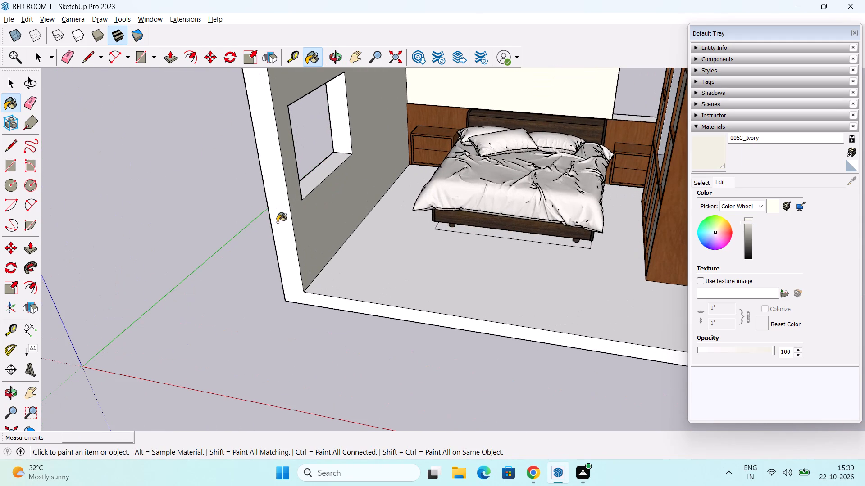
pyautogui.click(282, 223)
# Paint the bedroom floor with 0053_Ivory.
pyautogui.scroll(-2, 320, 229)
pyautogui.keyDown('shift'); pyautogui.moveTo(335, 231); pyautogui.dragTo(313, 295, button='middle'); pyautogui.keyUp('shift')
pyautogui.moveTo(375, 295); pyautogui.dragTo(383, 355, button='middle')
pyautogui.click(354, 297)
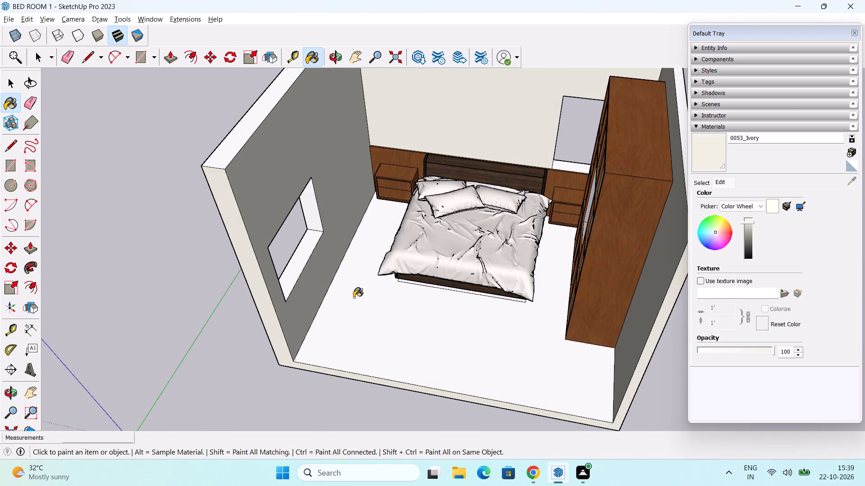
pyautogui.scroll(-2, 400, 295)
pyautogui.keyDown('shift'); pyautogui.moveTo(451, 293); pyautogui.dragTo(437, 357, button='middle'); pyautogui.keyUp('shift')
pyautogui.moveTo(445, 344); pyautogui.dragTo(473, 274, button='middle')
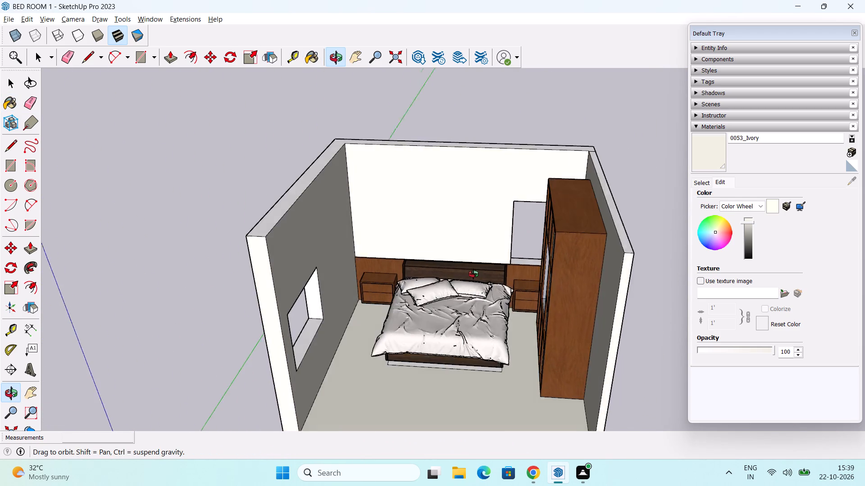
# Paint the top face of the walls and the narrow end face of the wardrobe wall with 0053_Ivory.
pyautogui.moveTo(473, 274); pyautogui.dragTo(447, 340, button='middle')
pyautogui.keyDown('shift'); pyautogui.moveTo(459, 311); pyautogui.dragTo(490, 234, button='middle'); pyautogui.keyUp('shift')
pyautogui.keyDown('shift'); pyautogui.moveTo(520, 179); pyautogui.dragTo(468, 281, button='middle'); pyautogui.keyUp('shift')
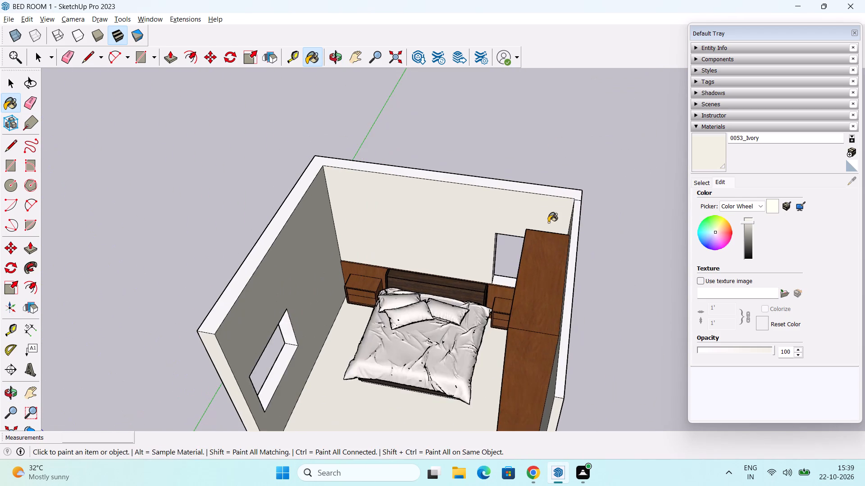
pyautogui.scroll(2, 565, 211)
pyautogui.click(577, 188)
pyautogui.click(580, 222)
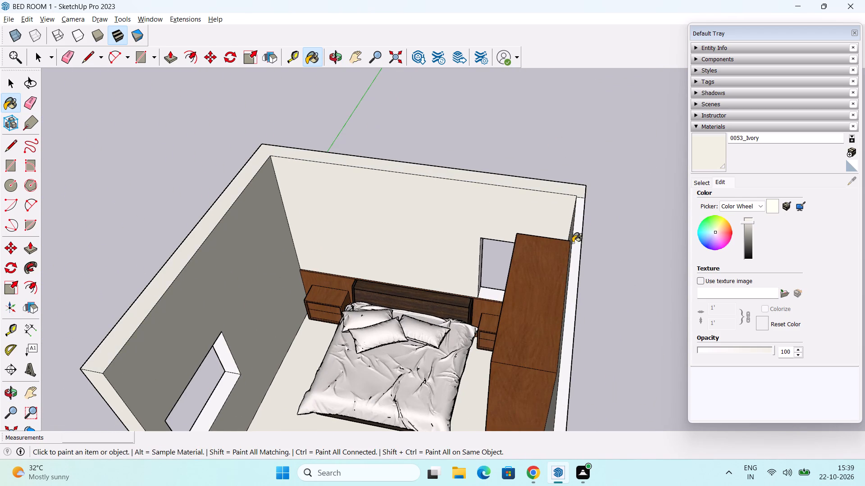
# Examine the painted room and the wardrobe's front from several angles.
pyautogui.keyDown('shift'); pyautogui.moveTo(546, 275); pyautogui.dragTo(583, 230, button='middle'); pyautogui.keyUp('shift')
pyautogui.moveTo(397, 295); pyautogui.dragTo(306, 252, button='middle')
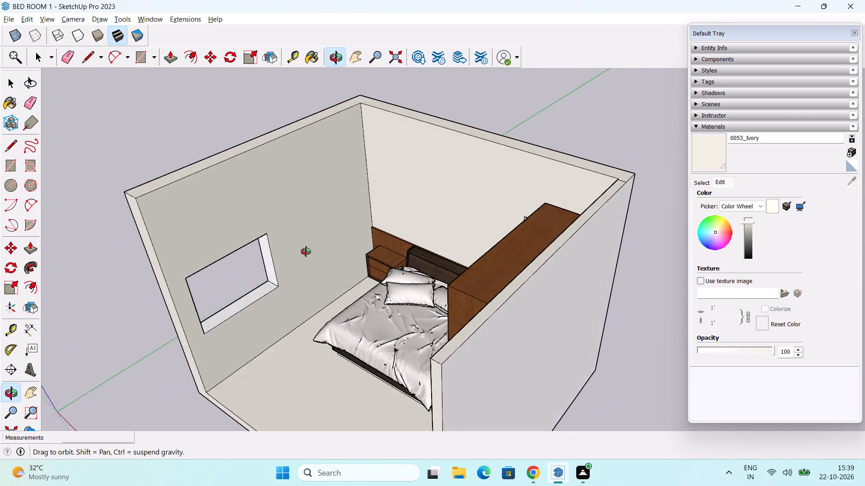
pyautogui.moveTo(306, 252); pyautogui.dragTo(359, 262, button='middle')
pyautogui.press('space')
pyautogui.scroll(-1, 375, 266)
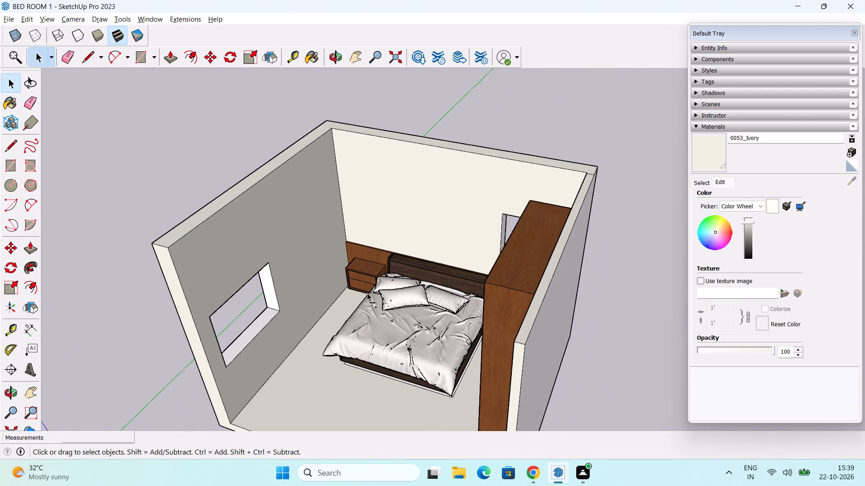
pyautogui.keyDown('shift'); pyautogui.moveTo(367, 293); pyautogui.dragTo(385, 248, button='middle'); pyautogui.keyUp('shift')
pyautogui.scroll(-1, 403, 279)
pyautogui.moveTo(403, 279); pyautogui.dragTo(650, 237, button='middle')
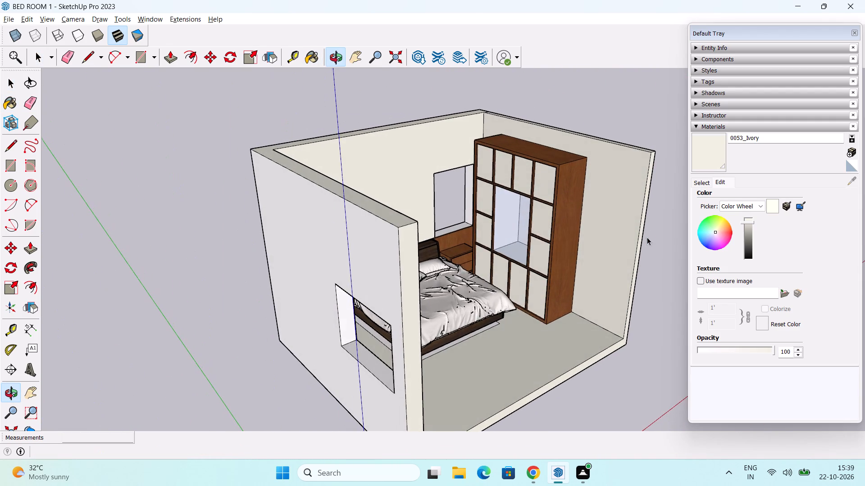
pyautogui.scroll(6, 526, 211)
pyautogui.moveTo(544, 198); pyautogui.dragTo(519, 241, button='middle')
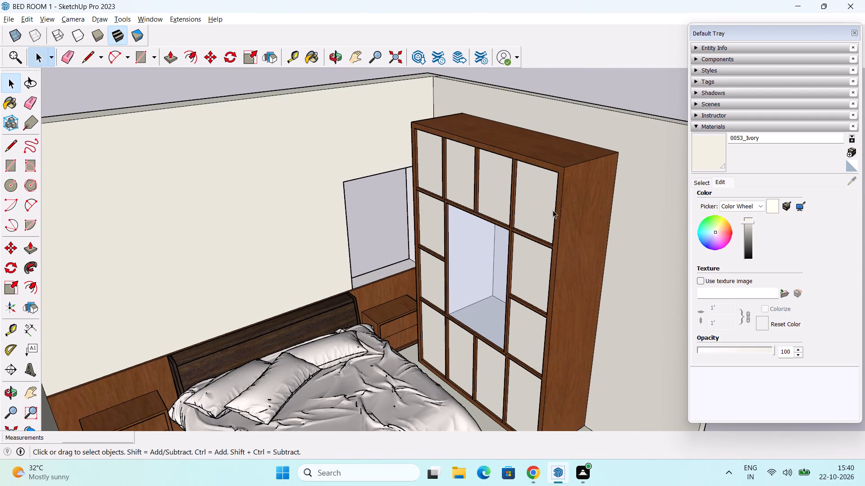
pyautogui.moveTo(528, 242); pyautogui.dragTo(517, 191, button='middle')
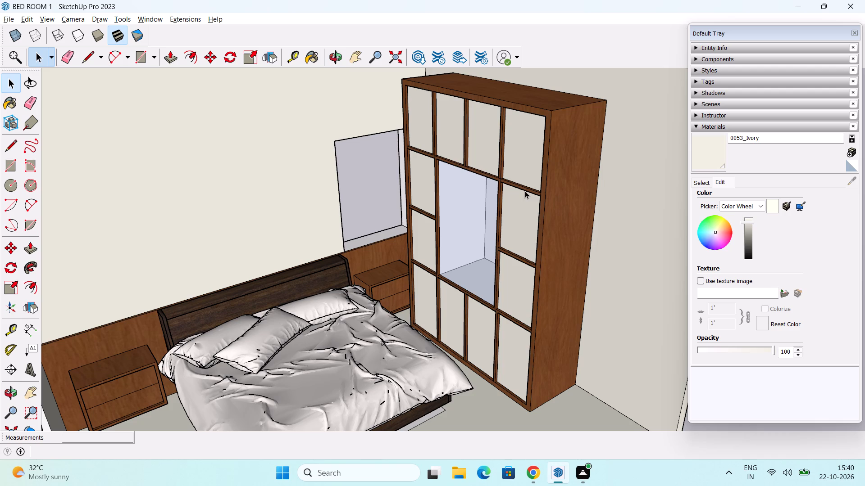
pyautogui.moveTo(527, 284); pyautogui.dragTo(514, 289, button='middle')
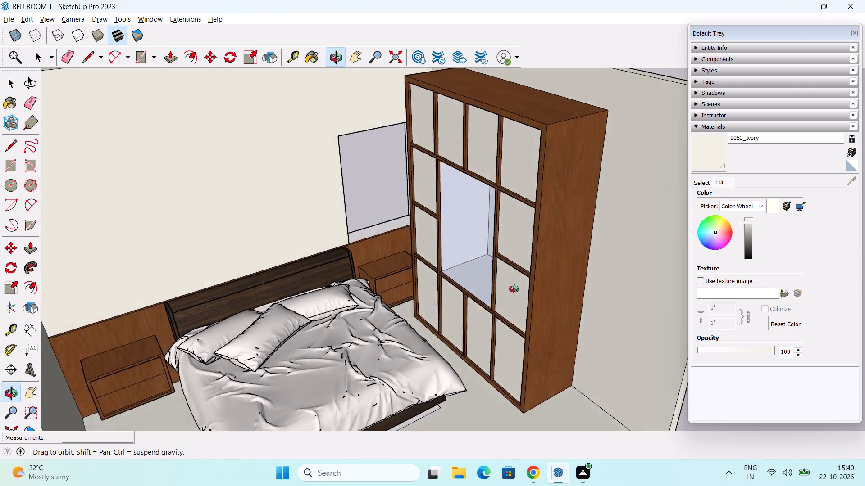
pyautogui.moveTo(514, 289); pyautogui.dragTo(536, 317, button='middle')
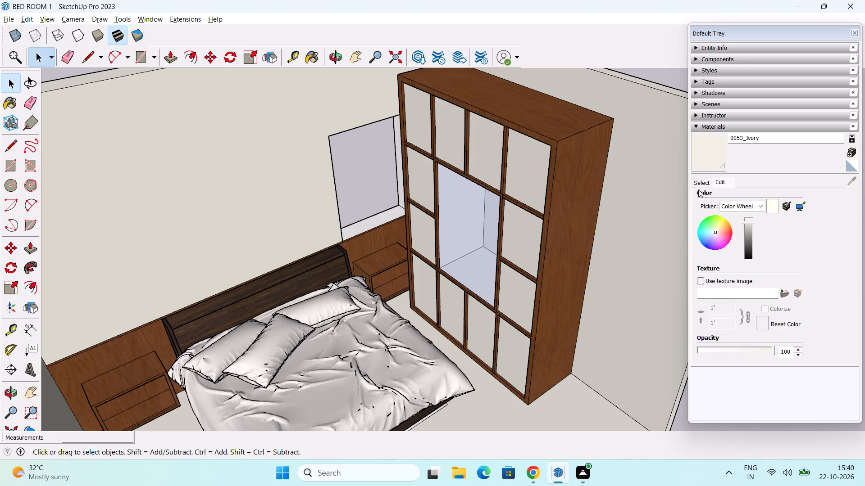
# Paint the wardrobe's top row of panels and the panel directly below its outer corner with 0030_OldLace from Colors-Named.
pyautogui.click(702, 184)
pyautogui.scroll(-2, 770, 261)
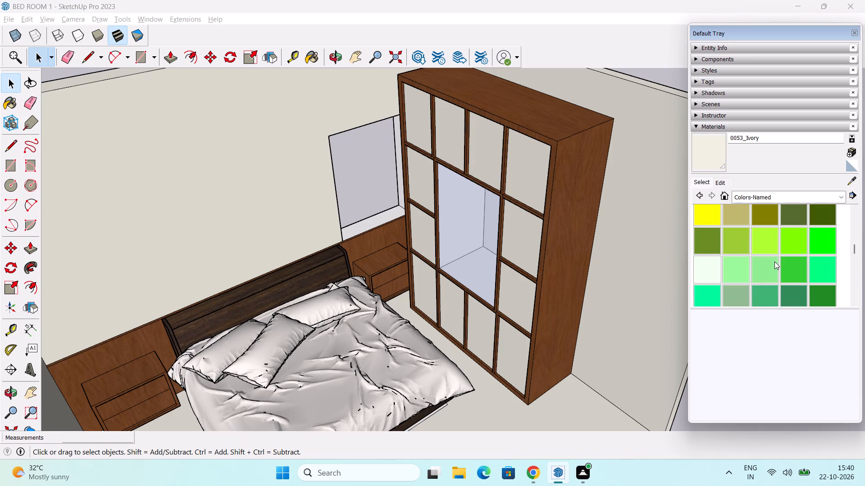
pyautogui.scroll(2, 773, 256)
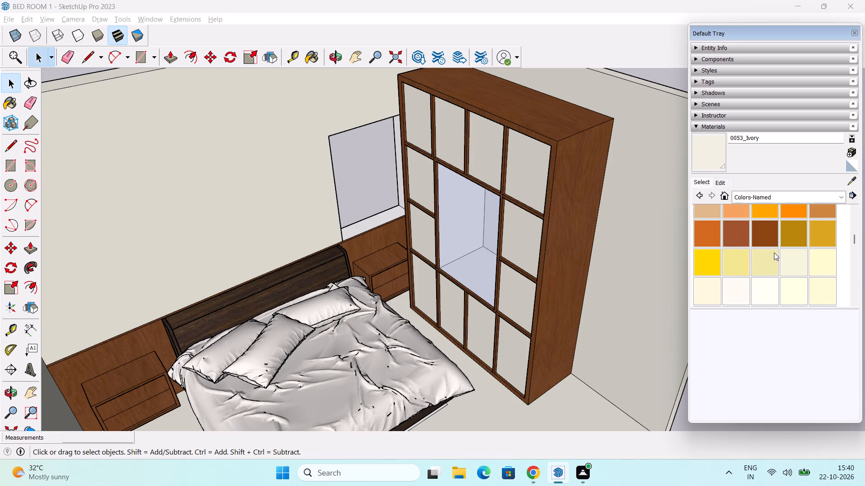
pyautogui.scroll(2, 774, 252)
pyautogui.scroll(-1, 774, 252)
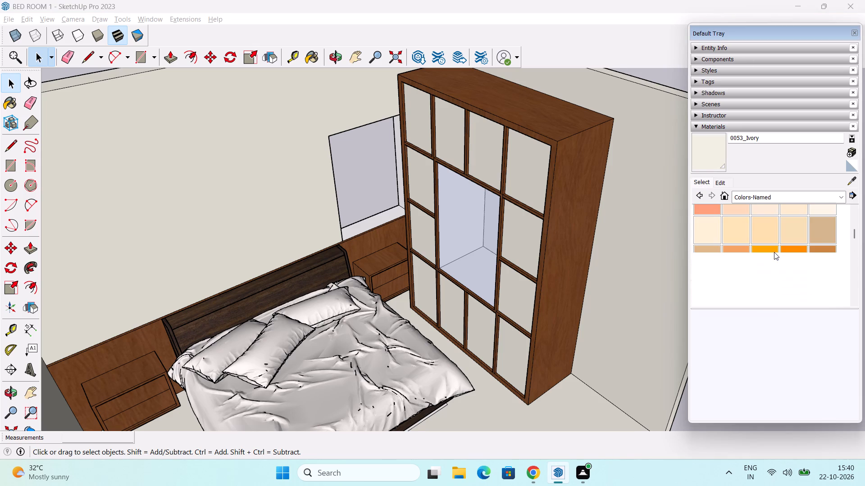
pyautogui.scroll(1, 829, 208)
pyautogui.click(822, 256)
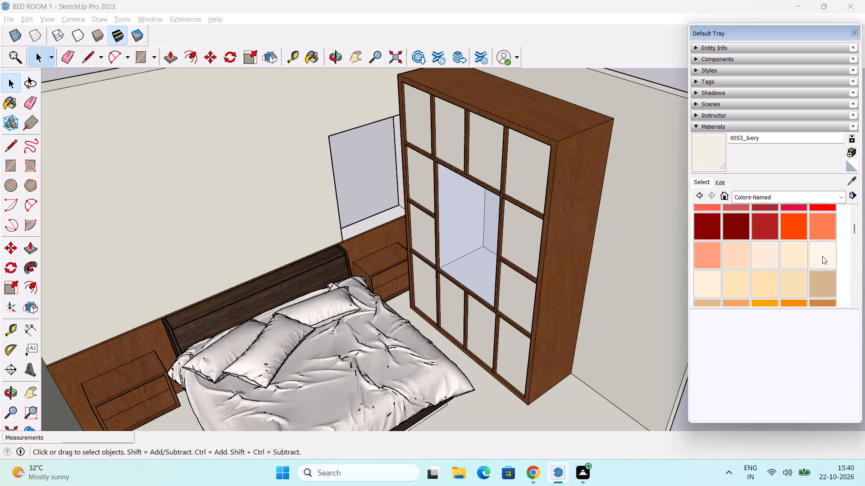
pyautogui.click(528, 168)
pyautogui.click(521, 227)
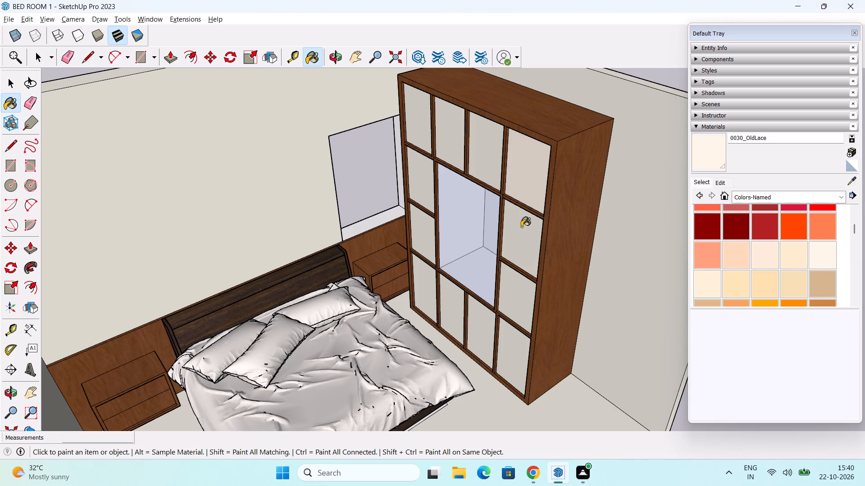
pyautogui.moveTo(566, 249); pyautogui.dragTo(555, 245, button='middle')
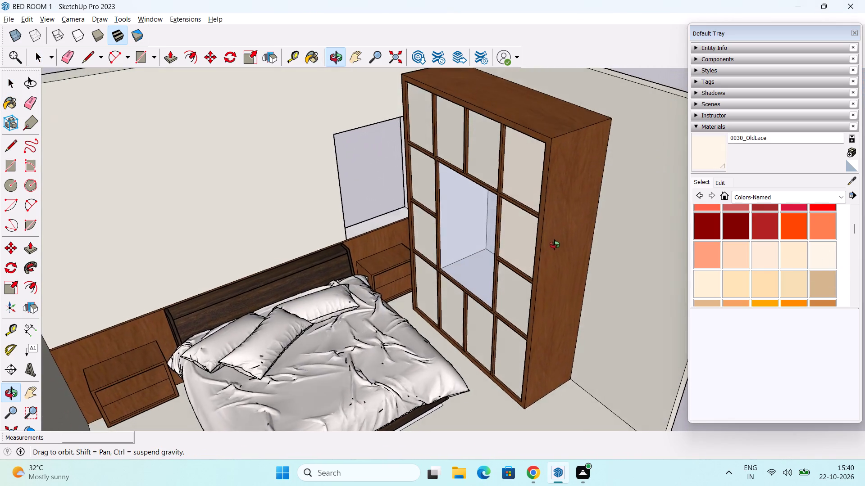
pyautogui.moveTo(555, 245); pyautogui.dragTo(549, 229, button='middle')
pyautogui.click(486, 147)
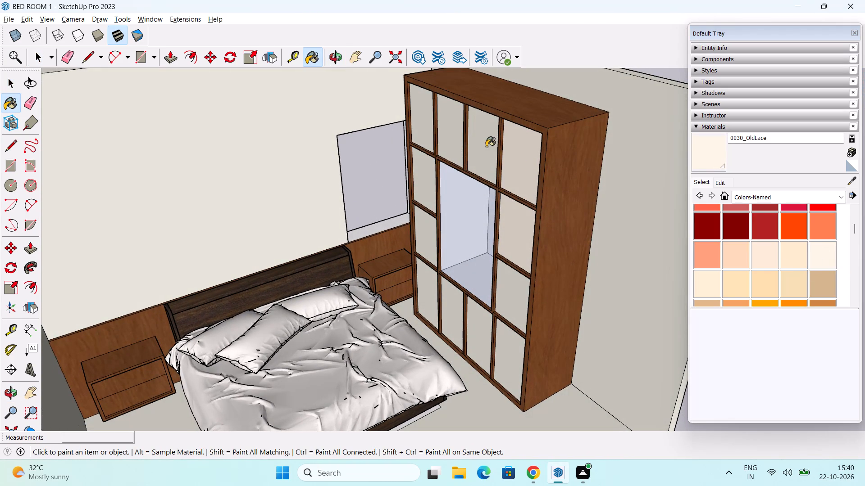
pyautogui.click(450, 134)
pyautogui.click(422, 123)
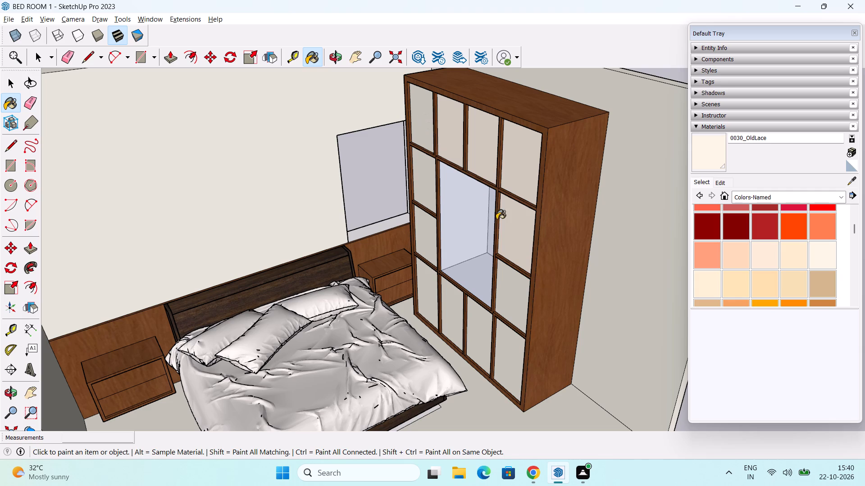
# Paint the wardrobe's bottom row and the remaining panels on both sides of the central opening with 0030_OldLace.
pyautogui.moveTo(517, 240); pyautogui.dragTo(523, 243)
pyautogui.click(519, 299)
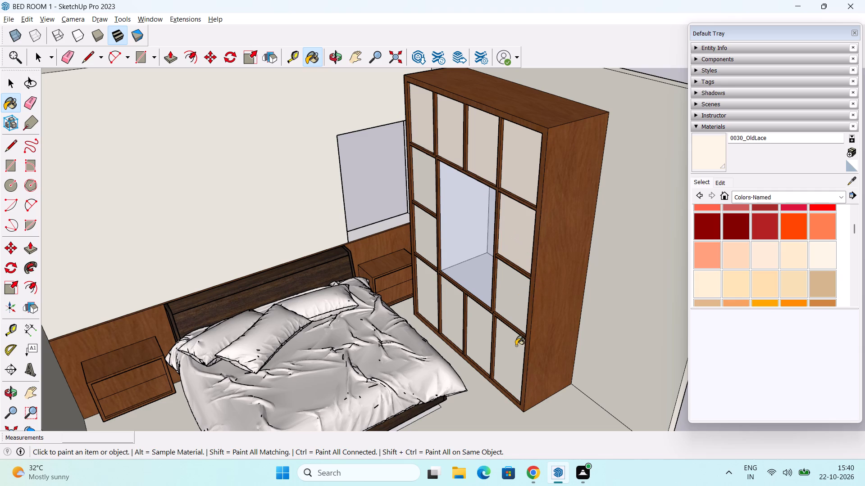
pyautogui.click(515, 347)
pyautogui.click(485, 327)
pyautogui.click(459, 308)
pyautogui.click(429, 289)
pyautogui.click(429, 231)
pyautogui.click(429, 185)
# Examine the repainted wardrobe front up close and against the whole room.
pyautogui.moveTo(510, 236); pyautogui.dragTo(616, 258, button='middle')
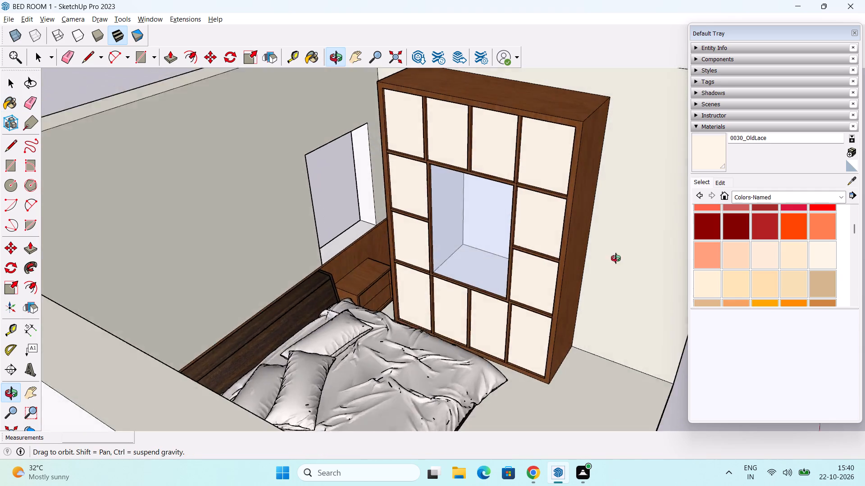
pyautogui.moveTo(616, 258); pyautogui.dragTo(519, 249, button='middle')
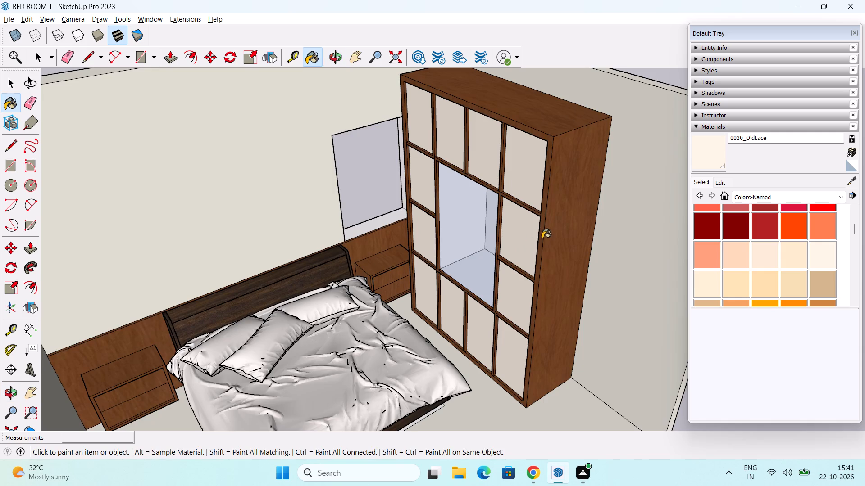
pyautogui.scroll(-5, 543, 238)
pyautogui.moveTo(575, 269); pyautogui.dragTo(596, 291, button='middle')
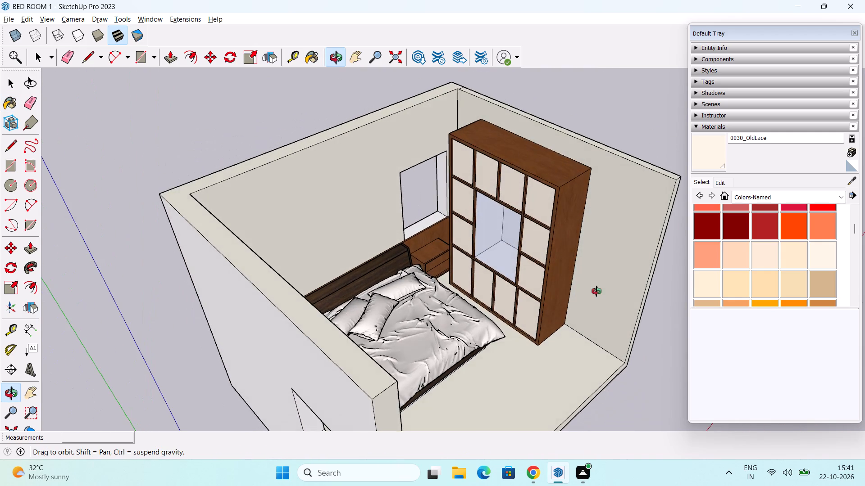
pyautogui.moveTo(596, 291); pyautogui.dragTo(593, 289, button='middle')
pyautogui.scroll(5, 540, 225)
pyautogui.scroll(3, 785, 243)
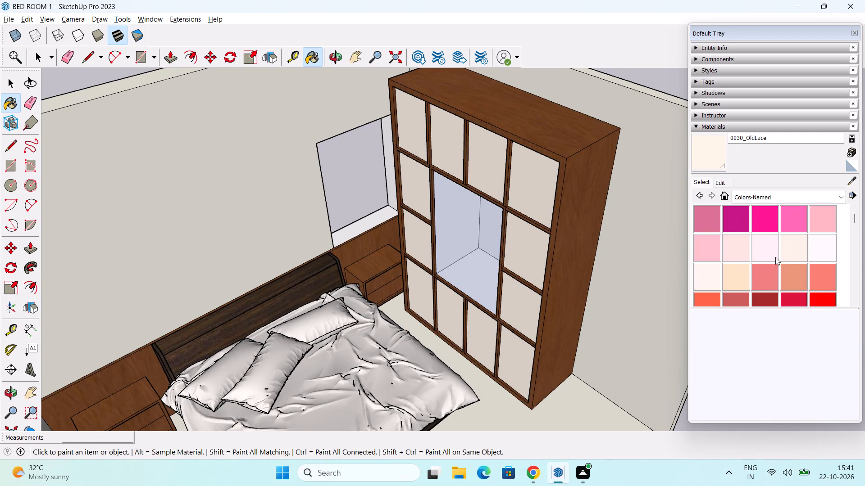
# Browse the Colors-Named collection for another wardrobe panel colour.
pyautogui.scroll(2, 773, 247)
pyautogui.scroll(-5, 795, 240)
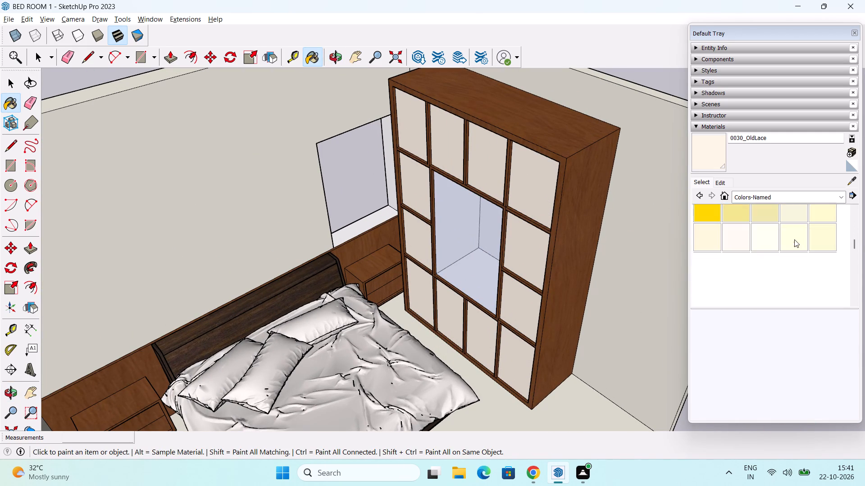
pyautogui.scroll(-6, 794, 239)
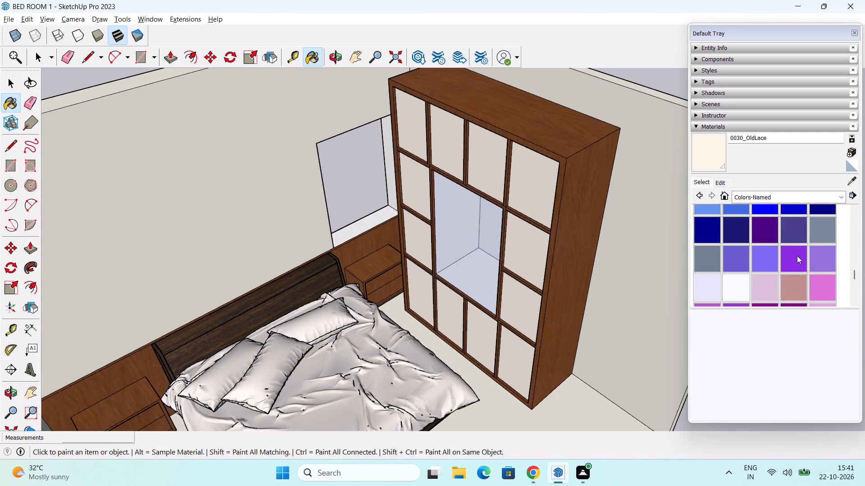
pyautogui.scroll(-2, 793, 257)
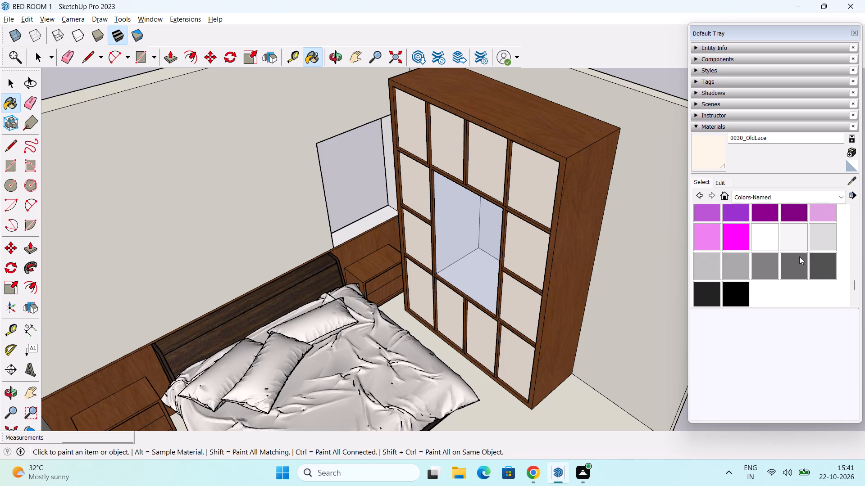
pyautogui.scroll(8, 798, 245)
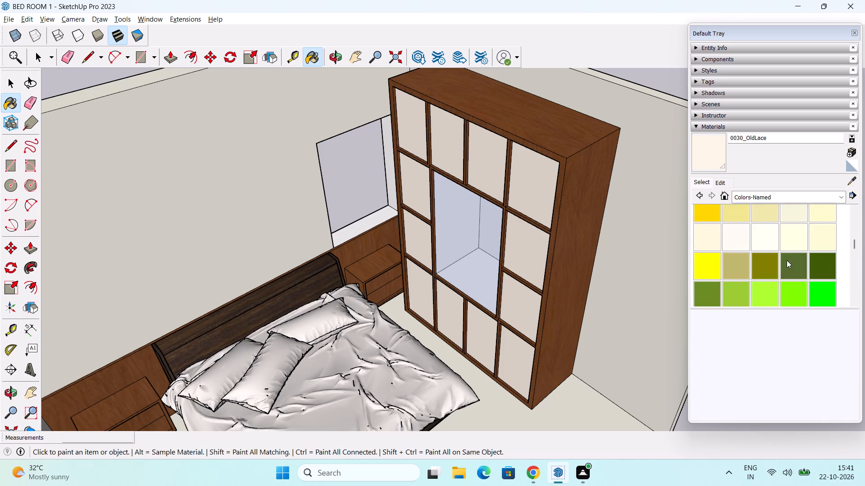
pyautogui.scroll(10, 796, 255)
pyautogui.scroll(-5, 799, 253)
pyautogui.scroll(1, 801, 240)
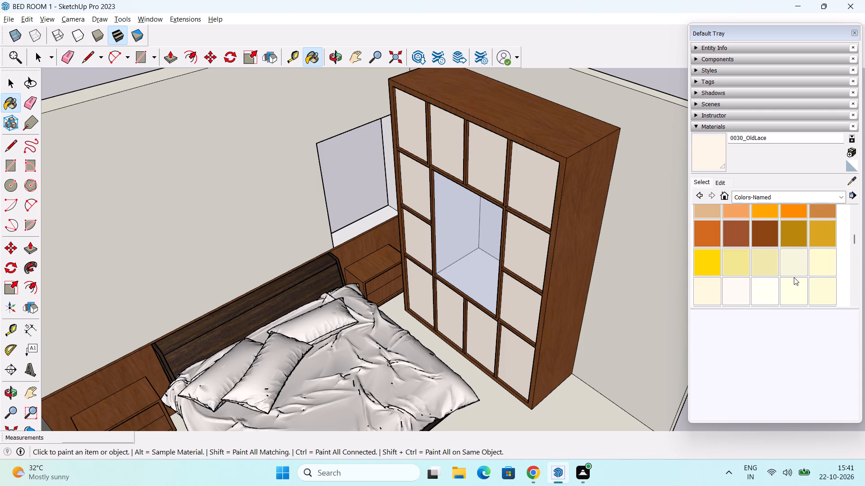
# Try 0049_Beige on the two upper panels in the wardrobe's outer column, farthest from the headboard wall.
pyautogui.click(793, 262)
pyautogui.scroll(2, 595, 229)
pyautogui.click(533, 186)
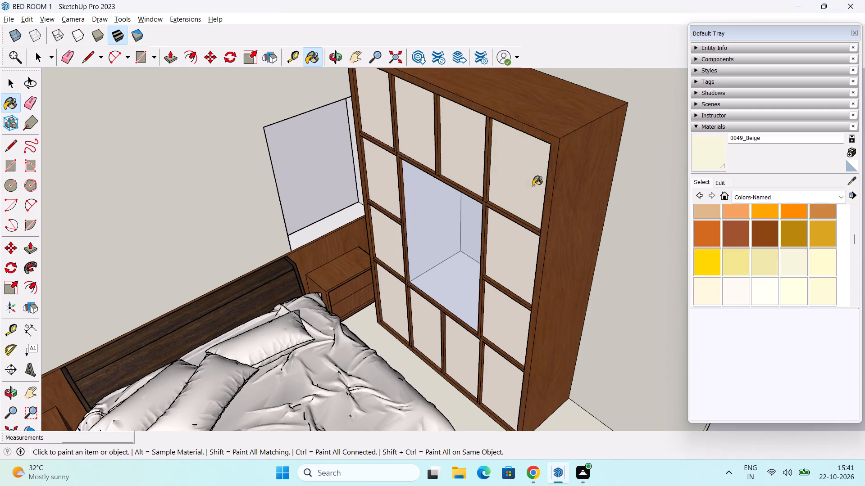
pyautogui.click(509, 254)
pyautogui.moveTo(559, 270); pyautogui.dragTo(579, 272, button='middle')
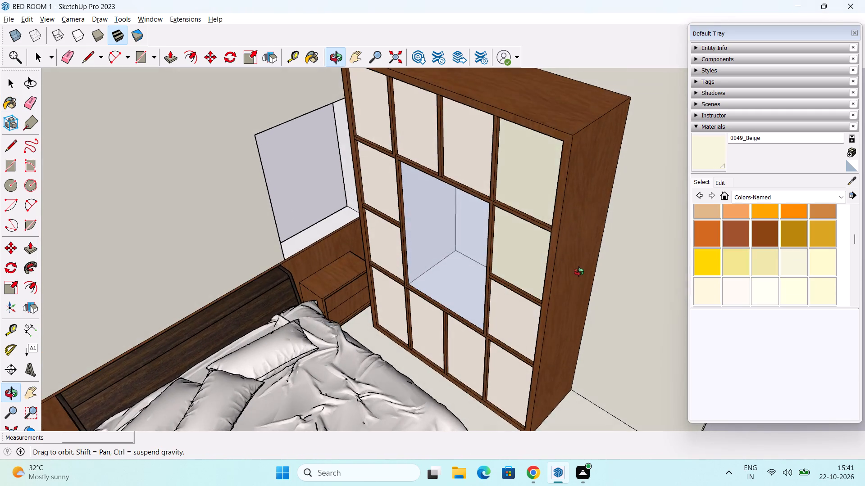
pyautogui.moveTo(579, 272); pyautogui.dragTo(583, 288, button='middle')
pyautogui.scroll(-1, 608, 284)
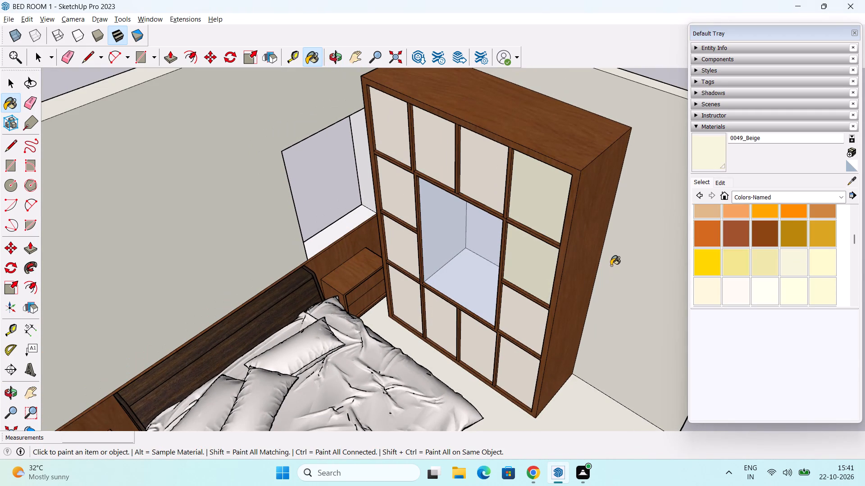
# Undo the Beige and OldLace panel painting and the preceding ivory painting of the walls and floor.
pyautogui.hotkey('ctrl', 'z')
pyautogui.hotkey('ctrl', 'z')
pyautogui.moveTo(662, 241); pyautogui.dragTo(662, 240)
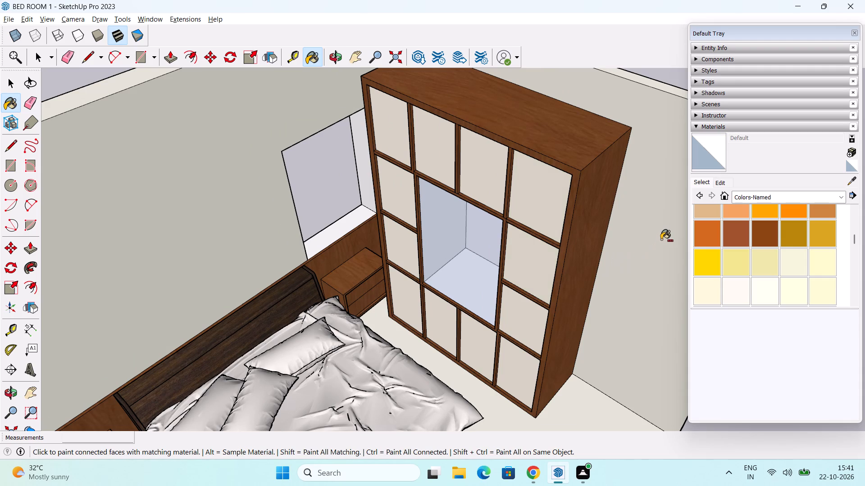
pyautogui.moveTo(662, 240); pyautogui.dragTo(675, 238)
pyautogui.press('space')
pyautogui.scroll(-3, 689, 239)
pyautogui.scroll(-3, 546, 251)
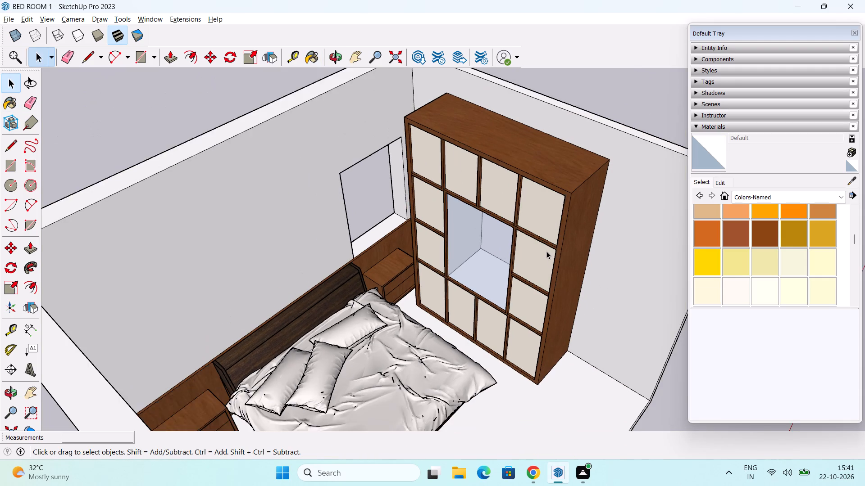
pyautogui.scroll(-1, 546, 251)
pyautogui.moveTo(546, 251); pyautogui.dragTo(451, 243, button='middle')
pyautogui.scroll(3, 539, 201)
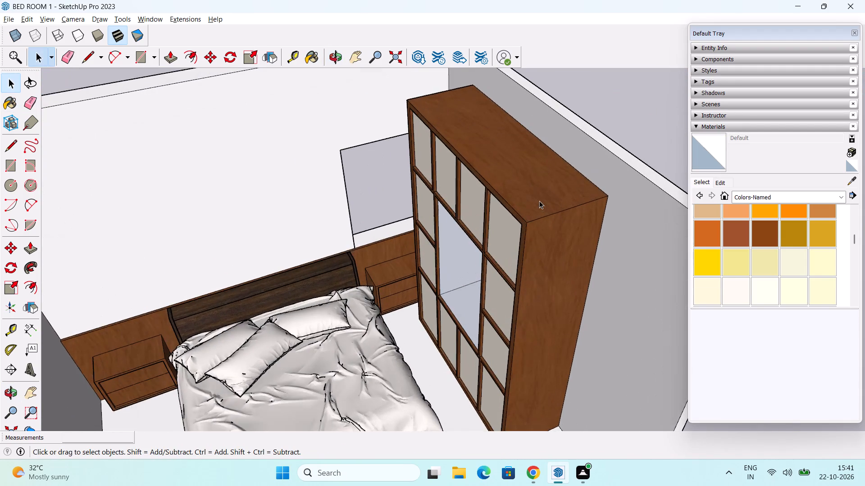
# Paint the four top-row panels of the wardrobe front with Wood Veneer 01 from the Wood collection.
pyautogui.scroll(2, 488, 273)
pyautogui.moveTo(518, 234); pyautogui.dragTo(619, 218, button='middle')
pyautogui.moveTo(574, 236); pyautogui.dragTo(532, 215, button='middle')
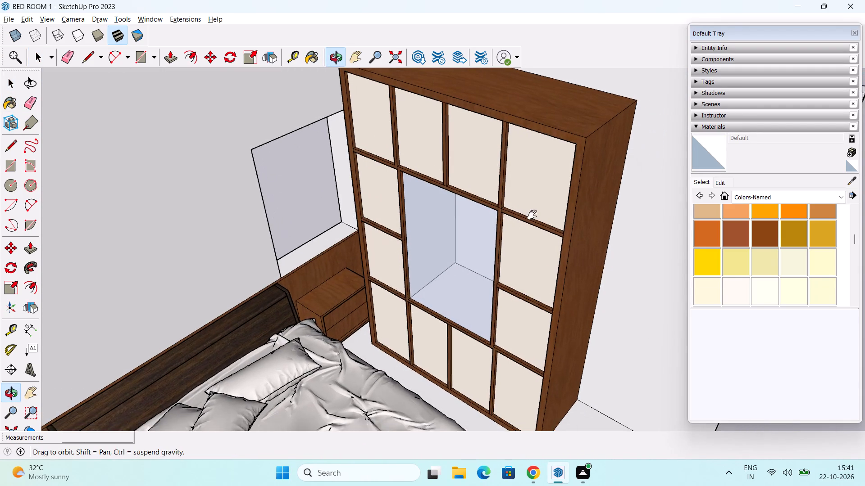
pyautogui.moveTo(532, 215); pyautogui.dragTo(487, 210, button='middle')
pyautogui.scroll(-2, 502, 198)
pyautogui.moveTo(514, 208); pyautogui.dragTo(505, 196, button='middle')
pyautogui.scroll(2, 525, 204)
pyautogui.moveTo(545, 212); pyautogui.dragTo(534, 203, button='middle')
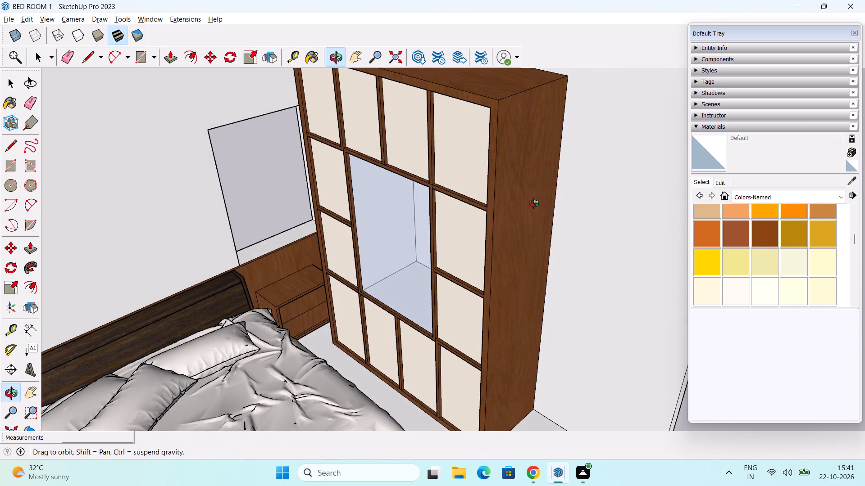
pyautogui.moveTo(534, 203); pyautogui.dragTo(537, 203, button='middle')
pyautogui.click(803, 196)
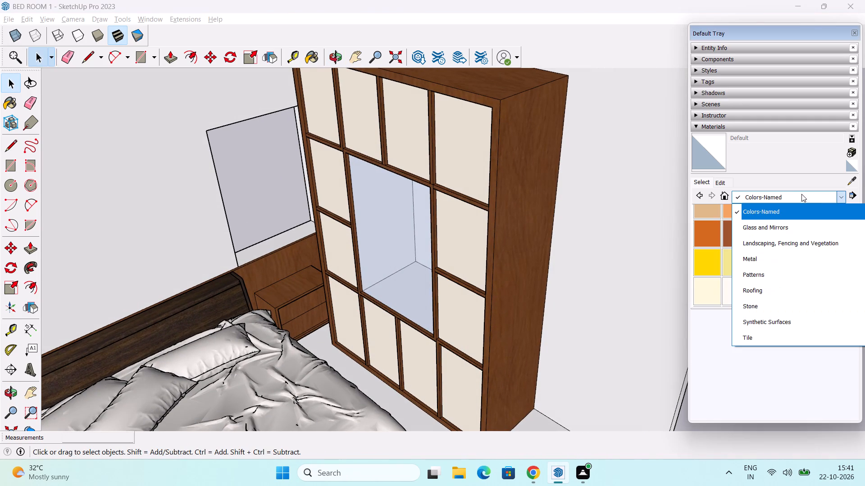
pyautogui.scroll(-7, 792, 268)
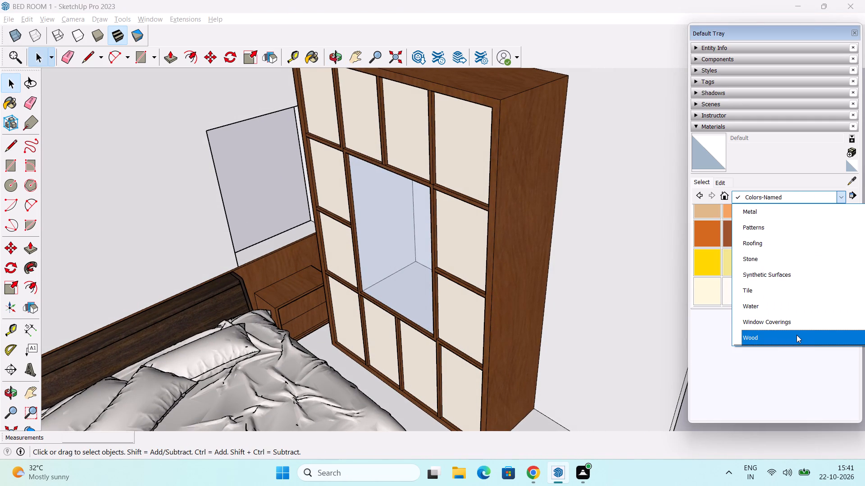
pyautogui.click(797, 335)
pyautogui.click(715, 278)
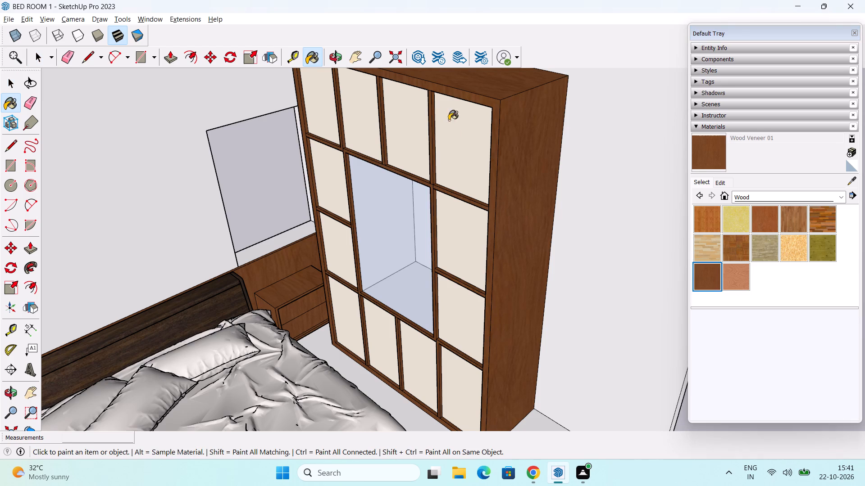
pyautogui.click(478, 135)
pyautogui.click(409, 112)
pyautogui.click(363, 106)
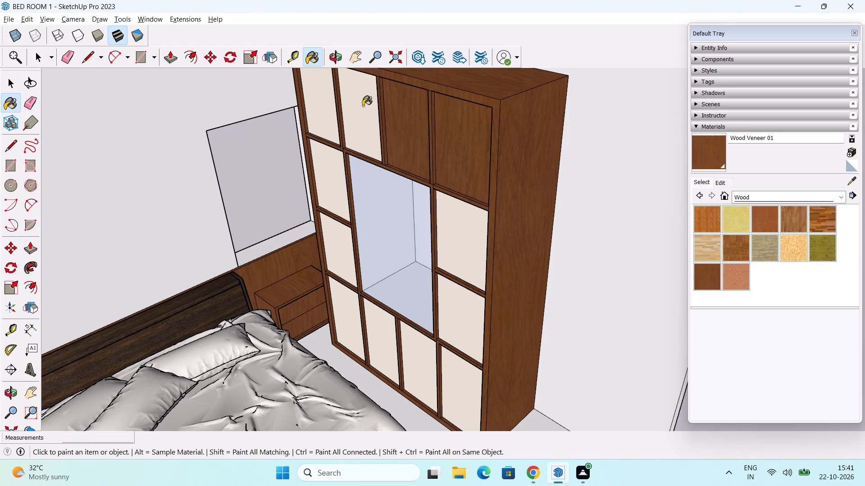
pyautogui.click(326, 100)
# Paint the remaining eight wardrobe front panels, beside and below the central recess, with Wood Veneer 01.
pyautogui.click(328, 184)
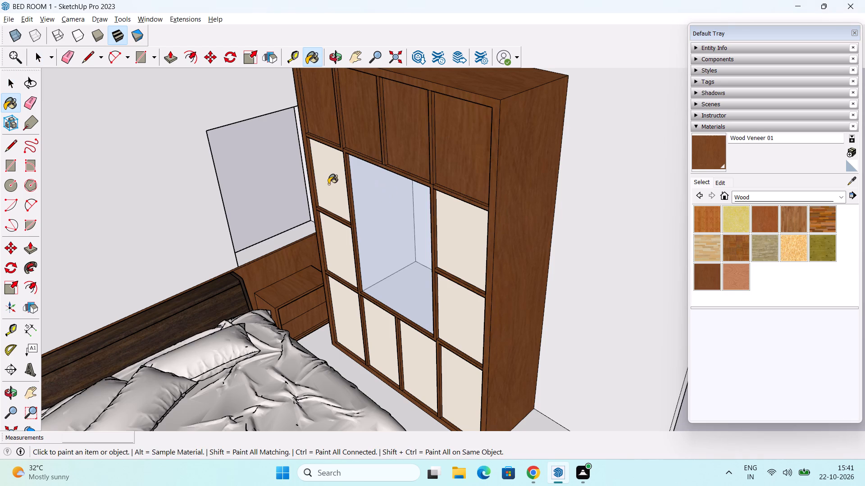
pyautogui.click(338, 243)
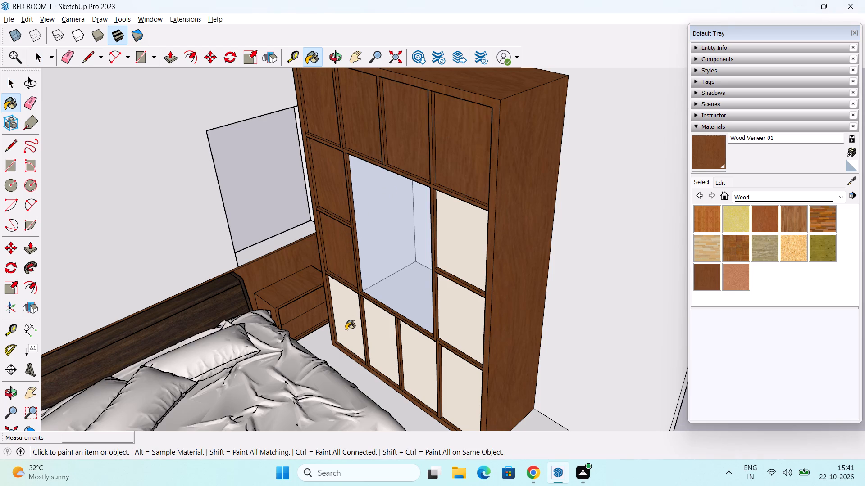
pyautogui.moveTo(346, 328); pyautogui.dragTo(369, 331)
pyautogui.click(374, 331)
pyautogui.click(343, 319)
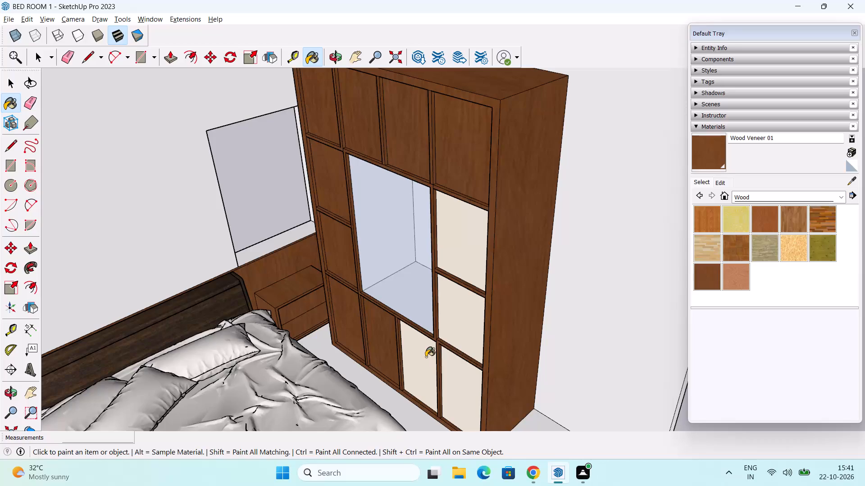
pyautogui.click(426, 357)
pyautogui.click(457, 374)
pyautogui.moveTo(466, 327); pyautogui.dragTo(466, 320)
pyautogui.click(462, 233)
pyautogui.scroll(-3, 477, 261)
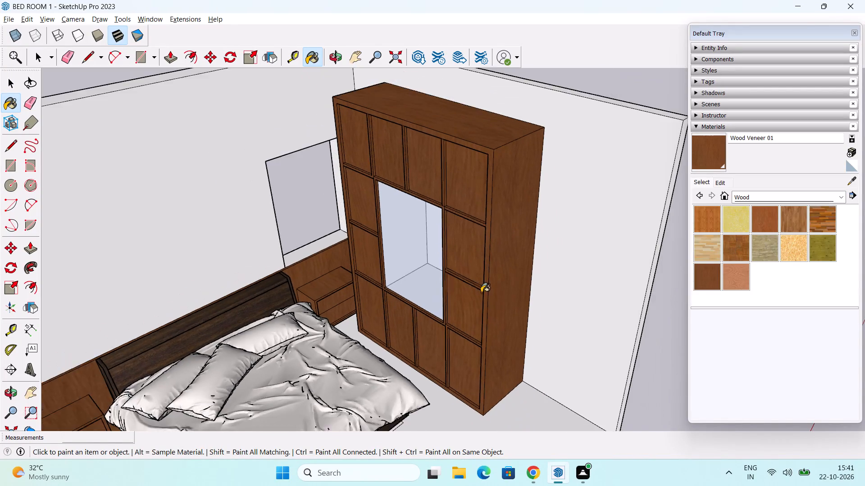
pyautogui.moveTo(491, 273); pyautogui.dragTo(444, 245, button='middle')
pyautogui.press('space')
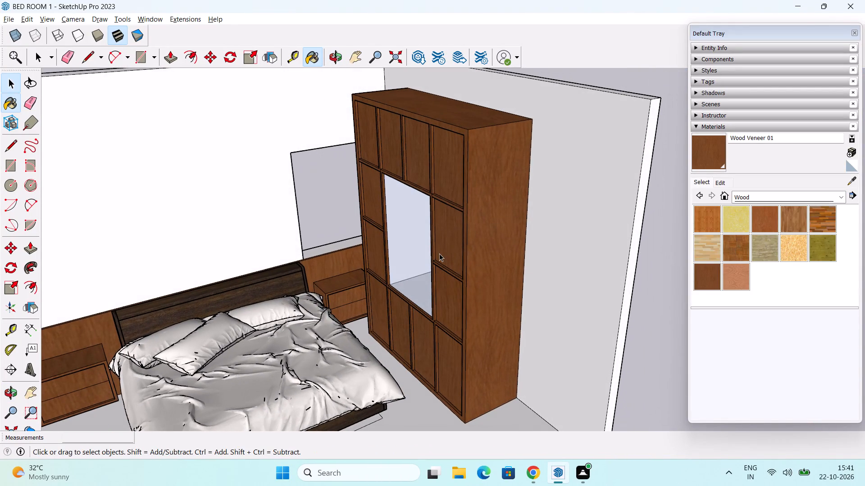
# Examine the all-veneer wardrobe front against the bed, side tables and walls from several angles around the room.
pyautogui.scroll(-2, 439, 253)
pyautogui.moveTo(431, 262); pyautogui.dragTo(486, 214, button='middle')
pyautogui.moveTo(364, 238); pyautogui.dragTo(334, 422, button='middle')
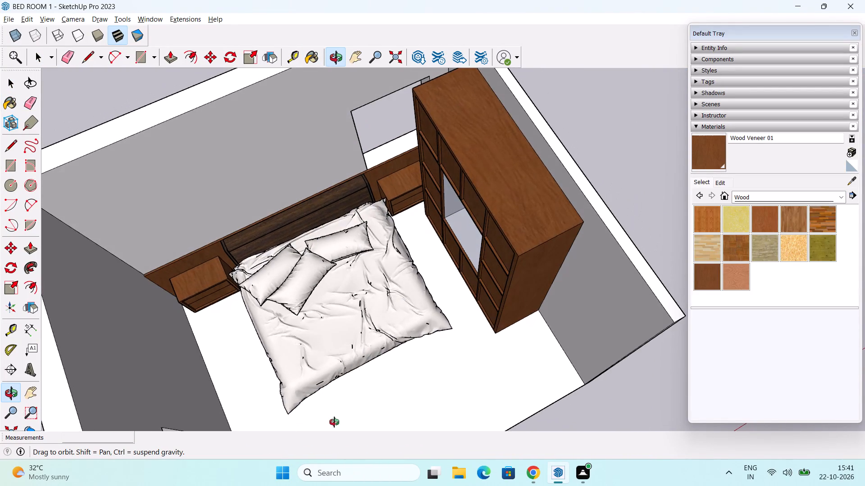
pyautogui.moveTo(334, 422); pyautogui.dragTo(197, 300, button='middle')
pyautogui.scroll(-1, 233, 287)
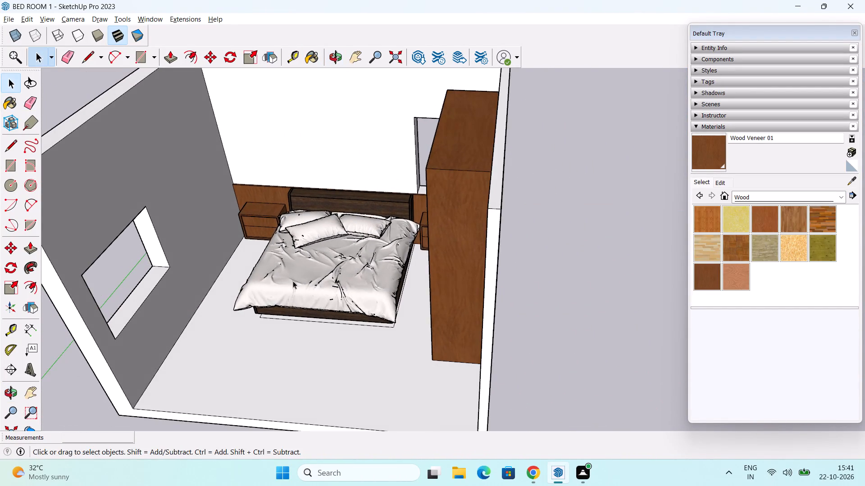
pyautogui.keyDown('shift'); pyautogui.moveTo(293, 281); pyautogui.dragTo(384, 301, button='middle'); pyautogui.keyUp('shift')
pyautogui.moveTo(429, 305); pyautogui.dragTo(597, 306, button='middle')
pyautogui.scroll(5, 542, 206)
pyautogui.moveTo(573, 246); pyautogui.dragTo(537, 261, button='middle')
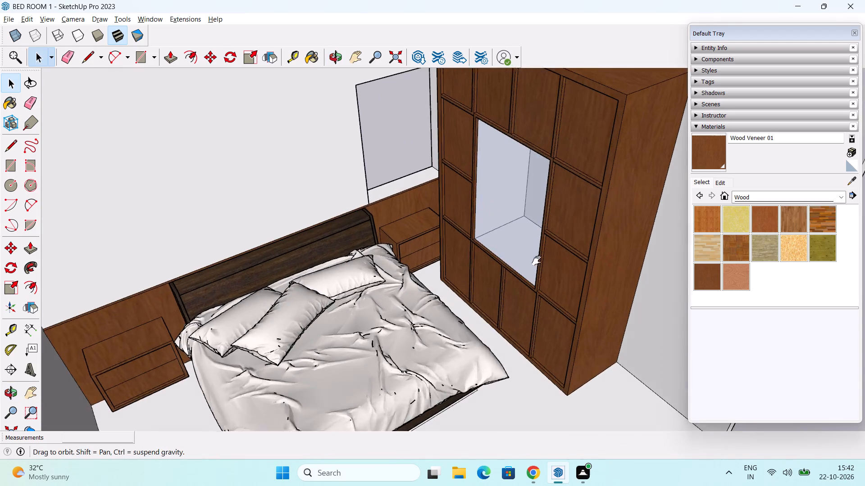
pyautogui.moveTo(537, 261); pyautogui.dragTo(518, 276, button='middle')
pyautogui.scroll(-3, 524, 281)
pyautogui.moveTo(533, 298); pyautogui.dragTo(436, 253, button='middle')
pyautogui.scroll(-1, 454, 256)
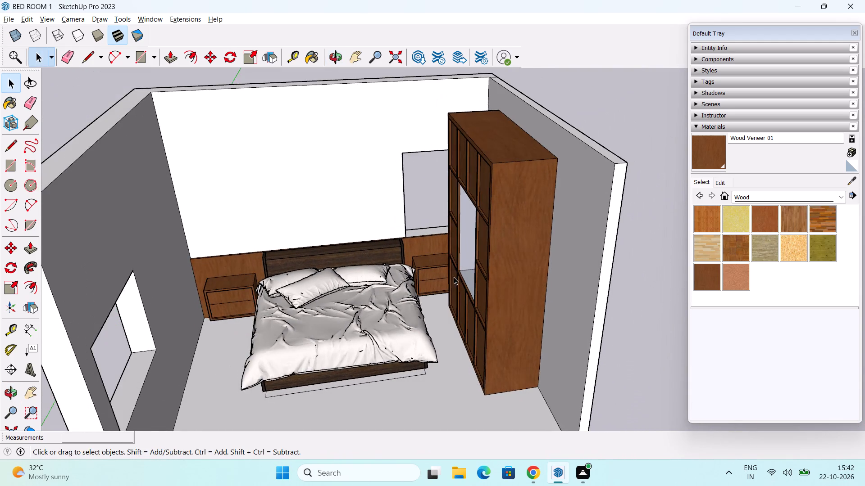
pyautogui.moveTo(454, 277); pyautogui.dragTo(478, 237, button='middle')
pyautogui.scroll(-1, 489, 240)
pyautogui.keyDown('shift'); pyautogui.moveTo(489, 242); pyautogui.dragTo(491, 296, button='middle'); pyautogui.keyUp('shift')
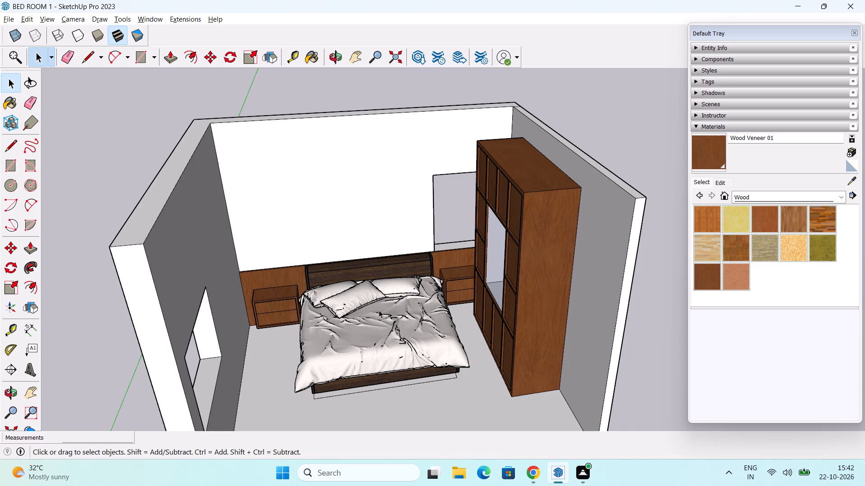
pyautogui.moveTo(487, 292); pyautogui.dragTo(572, 289, button='middle')
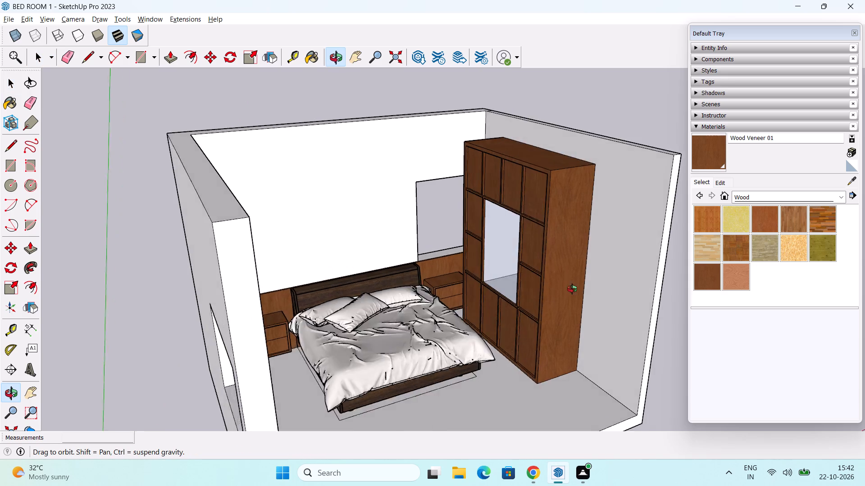
pyautogui.moveTo(572, 289); pyautogui.dragTo(546, 285, button='middle')
pyautogui.moveTo(505, 285); pyautogui.dragTo(576, 276, button='middle')
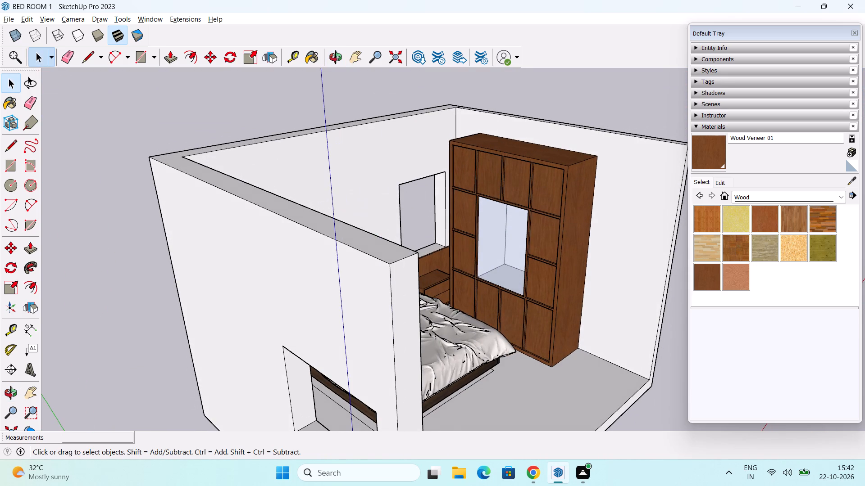
pyautogui.scroll(4, 461, 292)
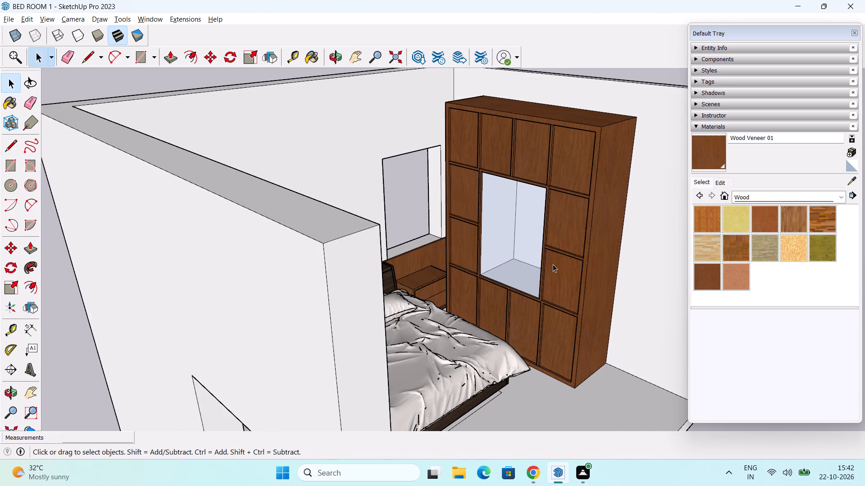
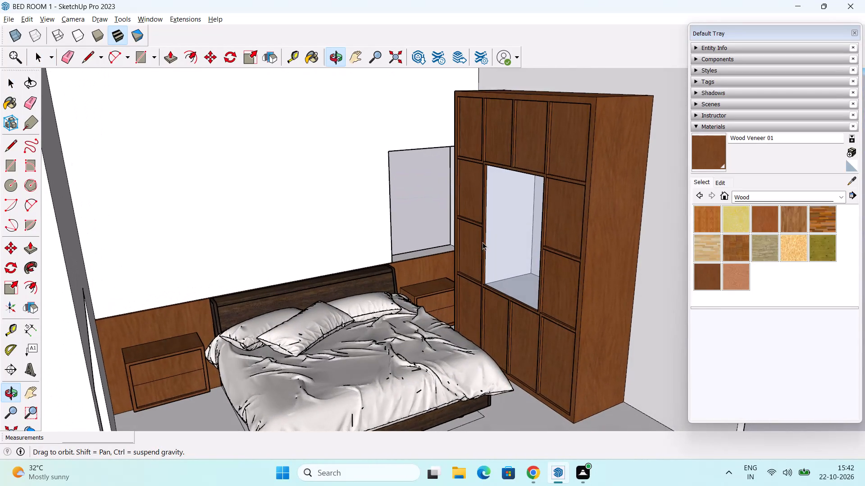
# Examine the veneered wardrobe, its open recess, the bed and the walls from inside the room and from above.
pyautogui.scroll(3, 483, 242)
pyautogui.moveTo(519, 252); pyautogui.dragTo(542, 198, button='middle')
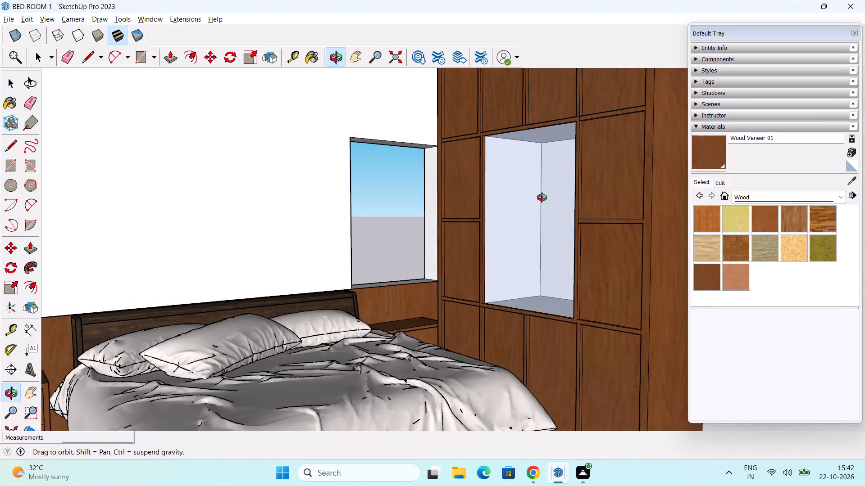
pyautogui.moveTo(542, 198); pyautogui.dragTo(448, 202, button='middle')
pyautogui.scroll(-5, 480, 165)
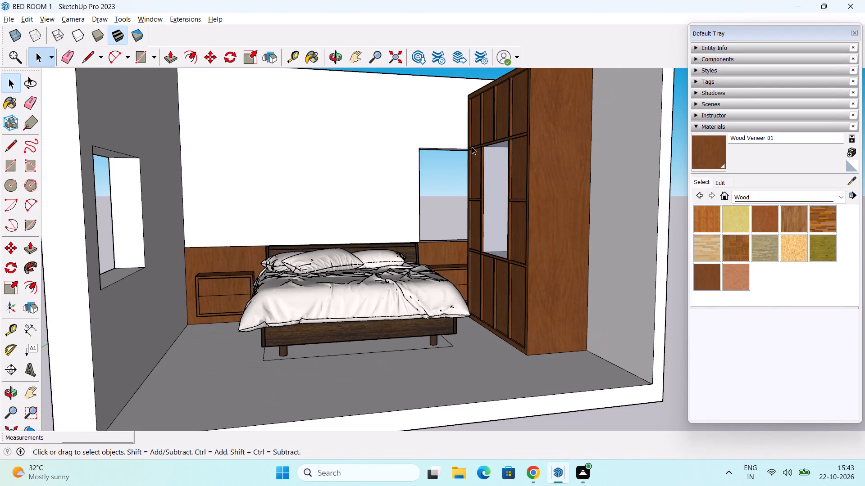
pyautogui.scroll(-3, 489, 129)
pyautogui.moveTo(471, 176); pyautogui.dragTo(362, 207, button='middle')
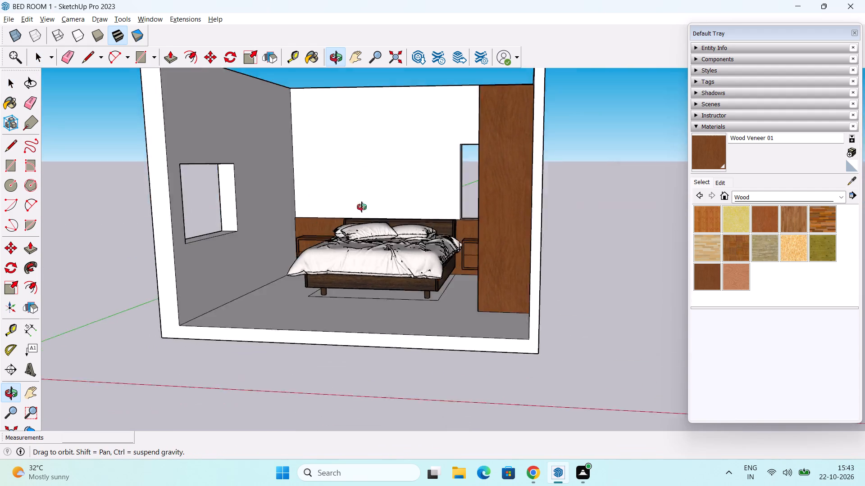
pyautogui.moveTo(362, 207); pyautogui.dragTo(364, 283, button='middle')
pyautogui.scroll(3, 275, 191)
pyautogui.moveTo(283, 197); pyautogui.dragTo(199, 232, button='middle')
pyautogui.scroll(-3, 304, 187)
pyautogui.moveTo(330, 191); pyautogui.dragTo(487, 162, button='middle')
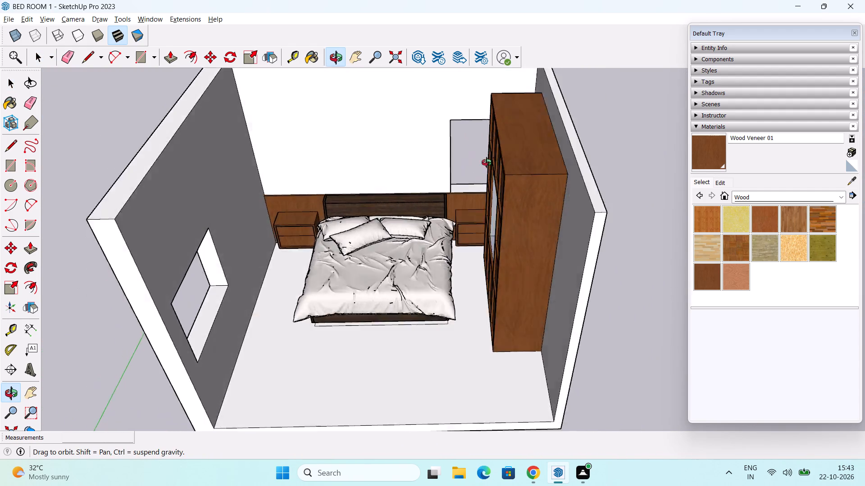
pyautogui.moveTo(487, 162); pyautogui.dragTo(455, 163, button='middle')
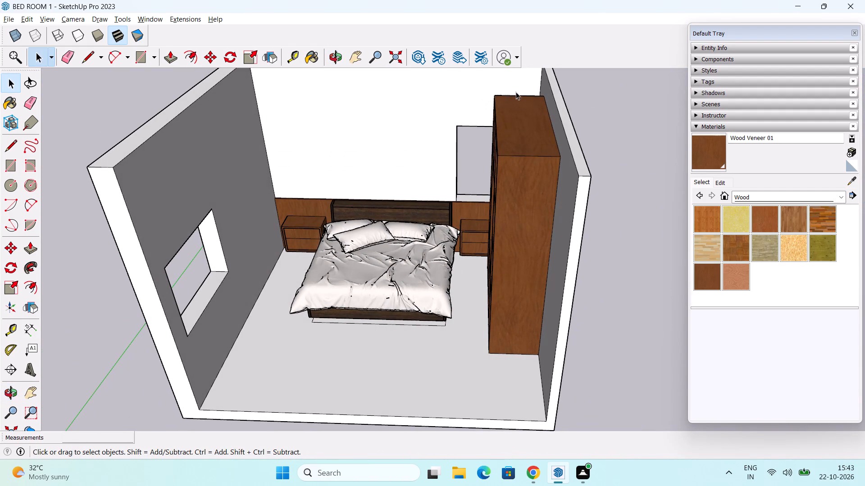
# Switch to 3D Warehouse in the browser and search the models for "HANGERS WITH CLOTHS".
pyautogui.hotkey('alt', 'Tab')
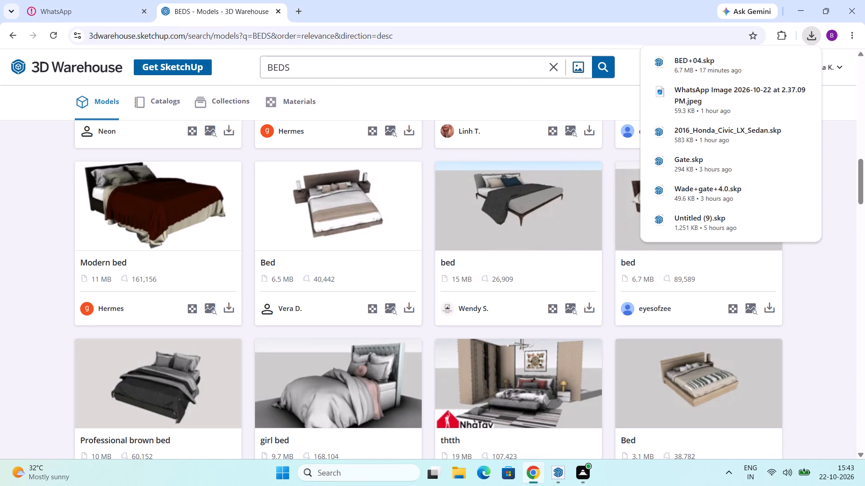
pyautogui.click(318, 67)
pyautogui.click(318, 67)
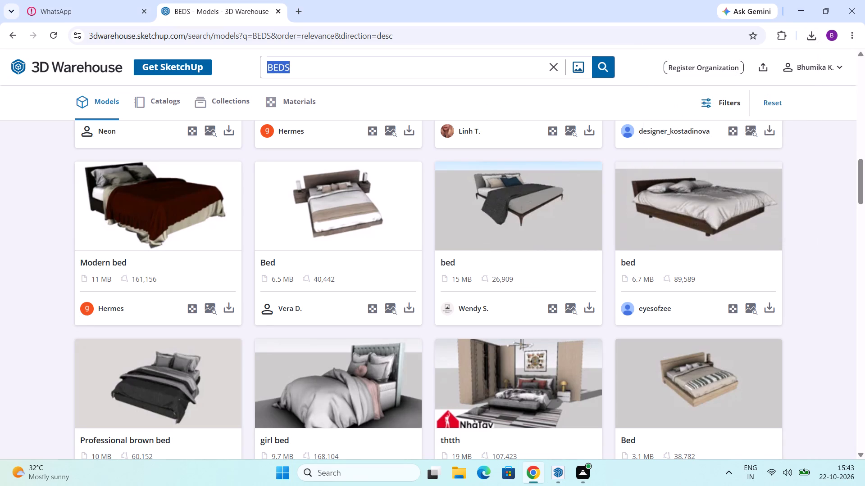
pyautogui.write('HANGER')
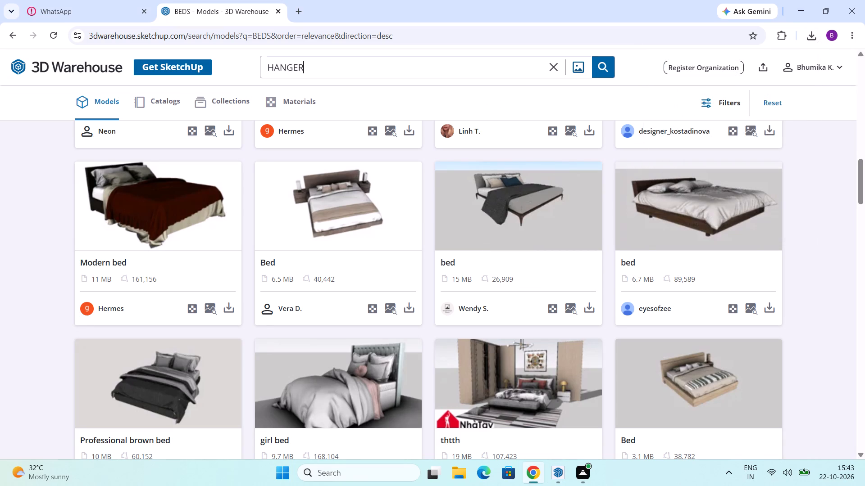
pyautogui.press('s')
pyautogui.press('space')
pyautogui.write('WITH')
pyautogui.press('space')
pyautogui.write('CLOTHS')
pyautogui.press('Return')
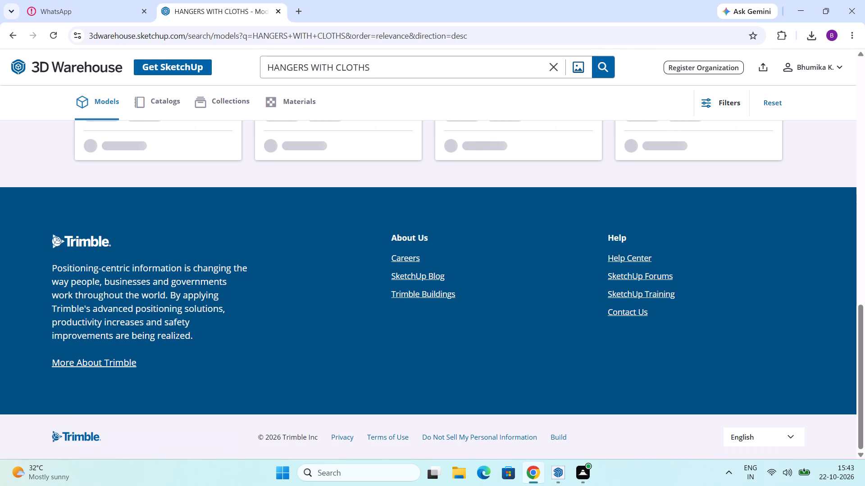
# Look through all the "HANGERS WITH CLOTHS" models, loading the remaining ones, for hanging clothes that suit the wardrobe recess.
pyautogui.scroll(3, 294, 142)
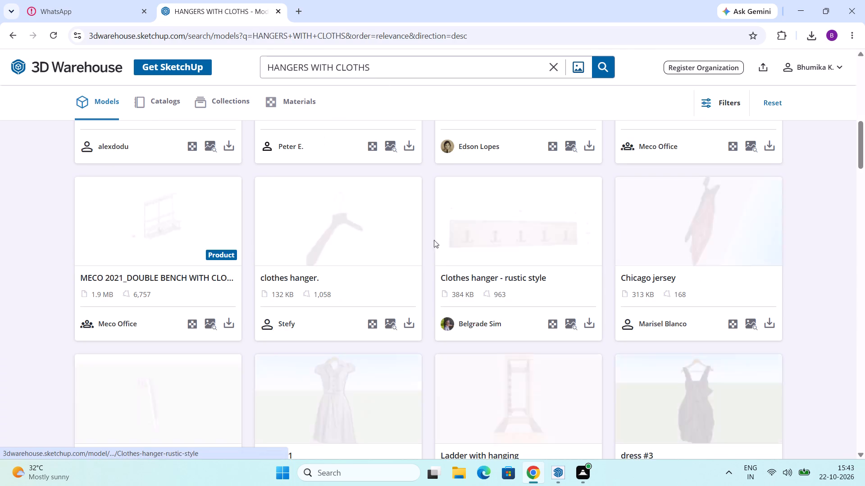
pyautogui.scroll(-6, 420, 216)
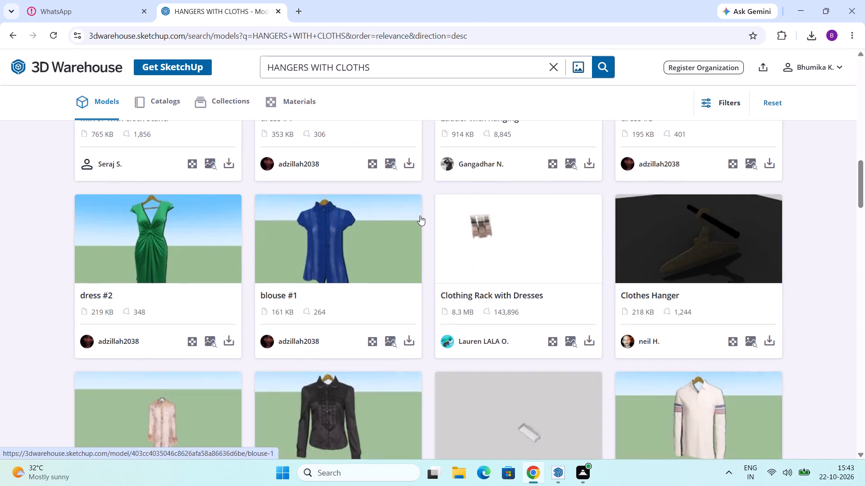
pyautogui.scroll(14, 420, 216)
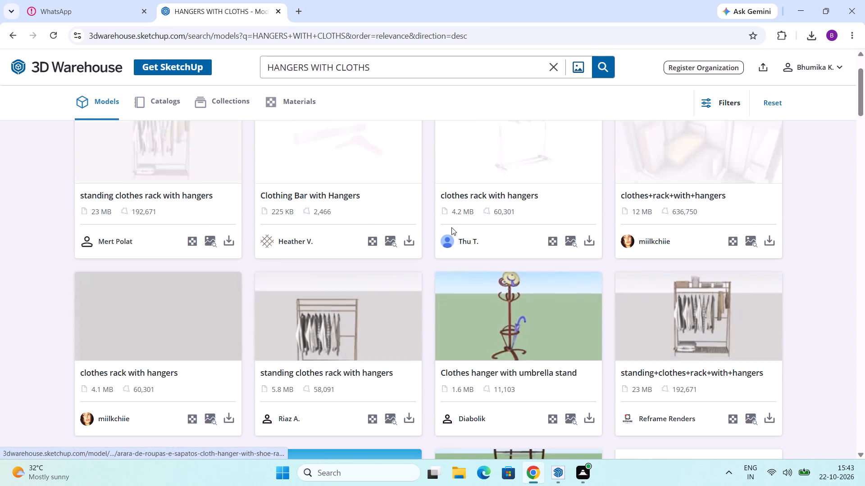
pyautogui.scroll(6, 451, 227)
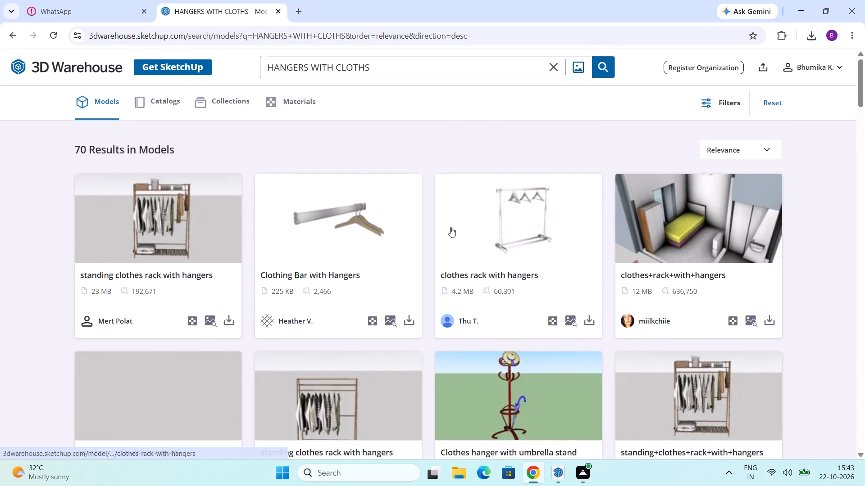
pyautogui.scroll(-3, 451, 227)
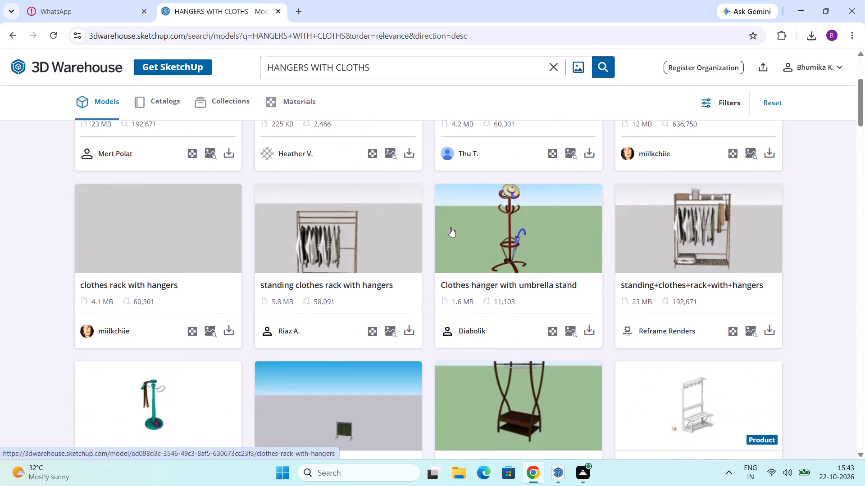
pyautogui.scroll(-3, 451, 227)
pyautogui.scroll(-4, 573, 253)
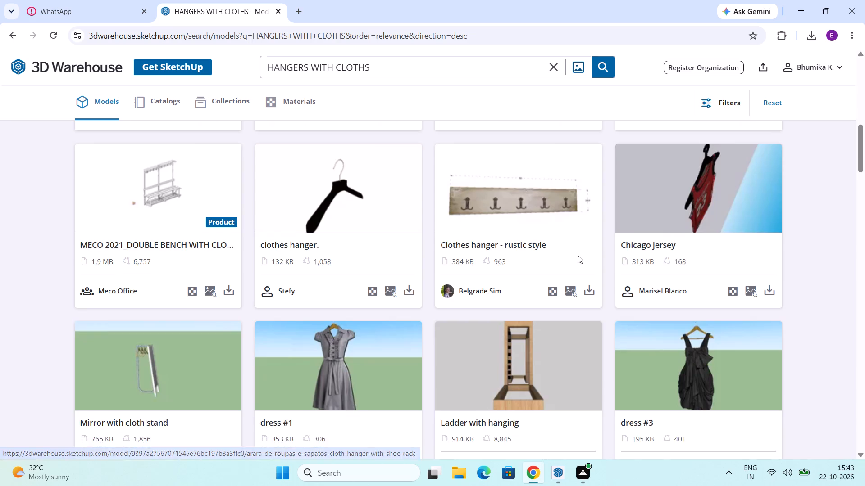
pyautogui.scroll(-16, 578, 256)
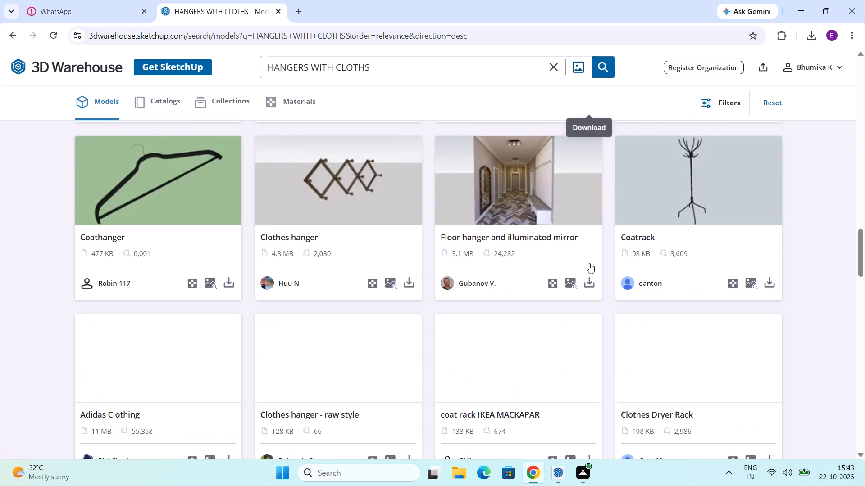
pyautogui.scroll(-7, 588, 263)
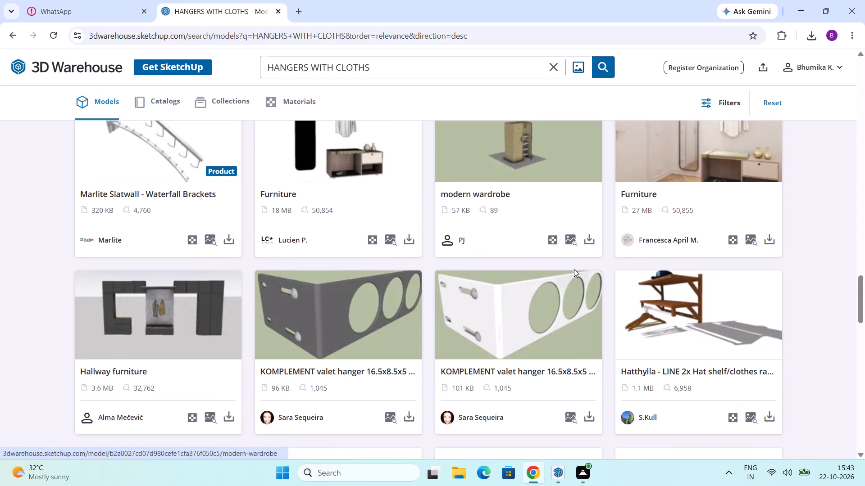
pyautogui.scroll(-12, 574, 269)
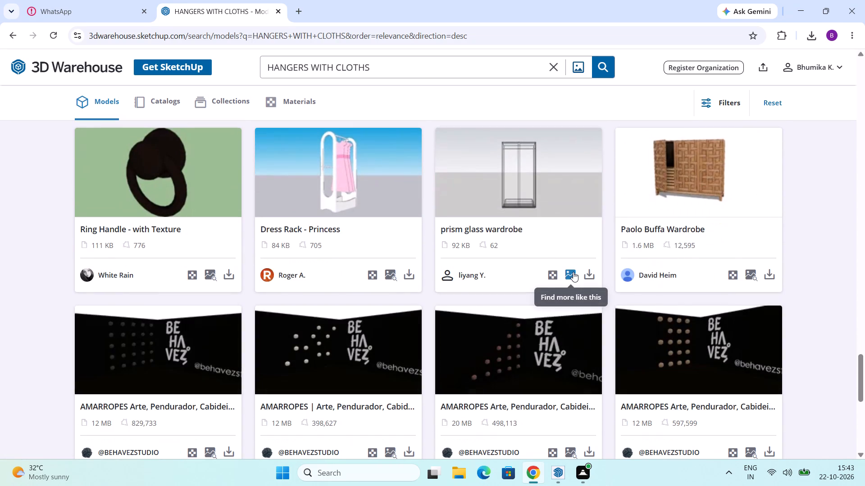
pyautogui.scroll(-7, 561, 280)
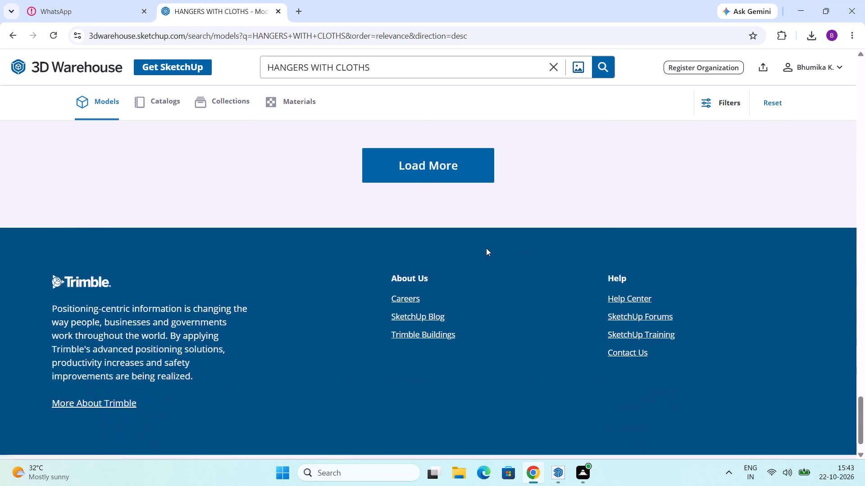
pyautogui.click(434, 126)
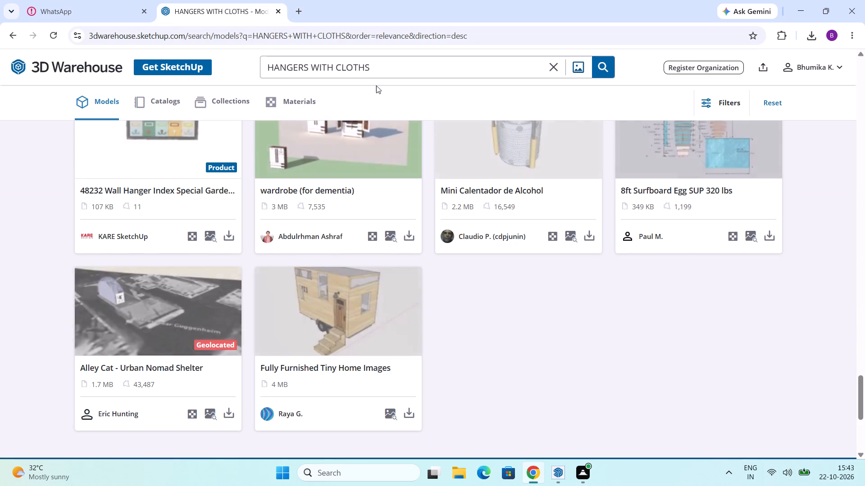
pyautogui.scroll(-4, 485, 206)
pyautogui.scroll(3, 436, 69)
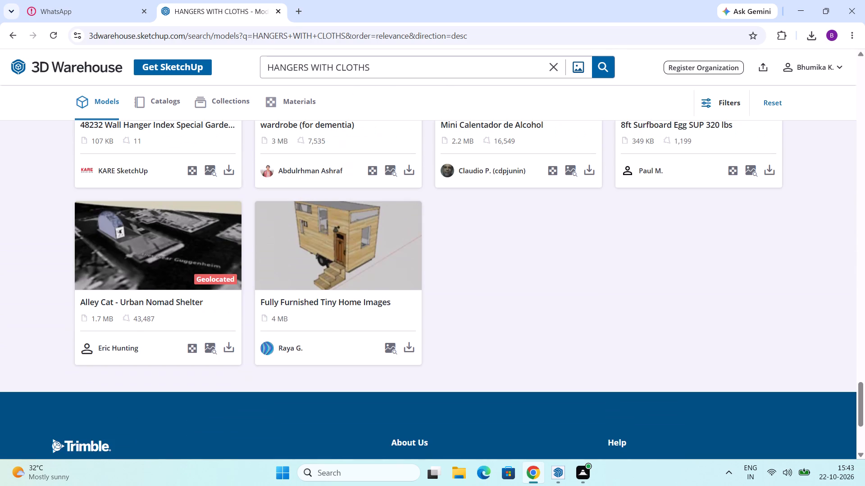
# Shorten the model search to "HANGERS" and run it.
pyautogui.moveTo(381, 68); pyautogui.dragTo(312, 62)
pyautogui.press('BackSpace')
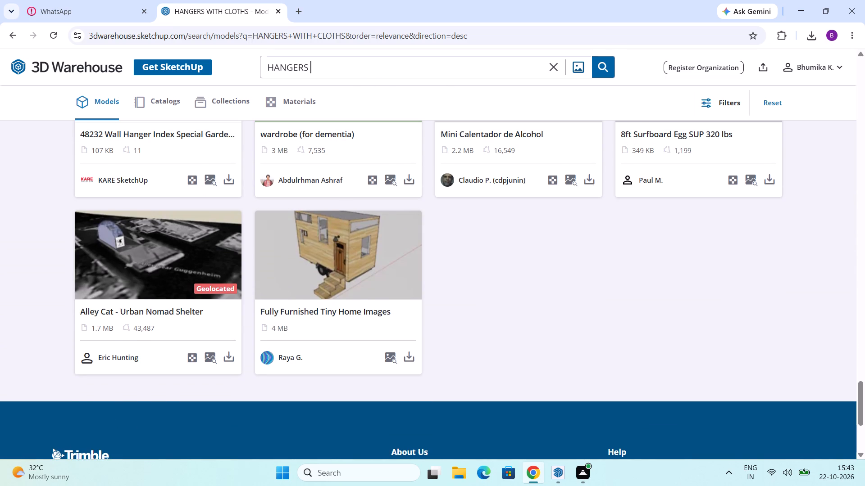
pyautogui.press('Return')
# Look through the first batch of "HANGERS" models for a clothes hanger model that suits the wardrobe.
pyautogui.scroll(6, 448, 201)
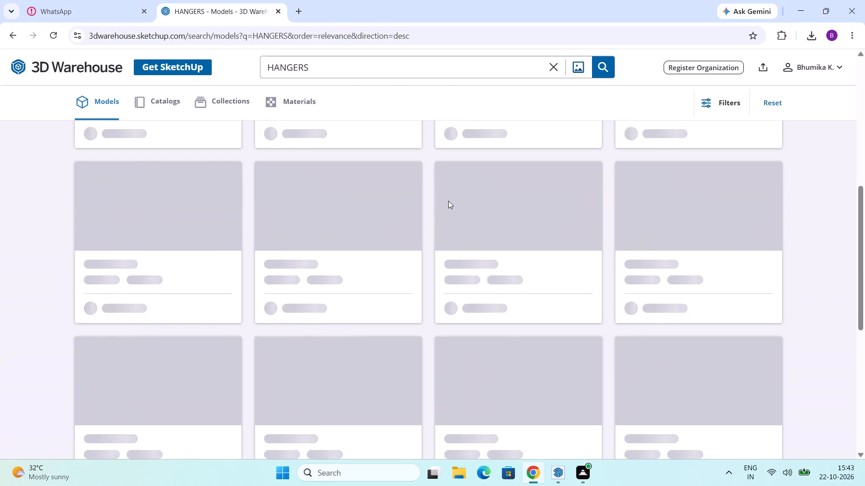
pyautogui.scroll(1, 448, 201)
pyautogui.scroll(8, 522, 247)
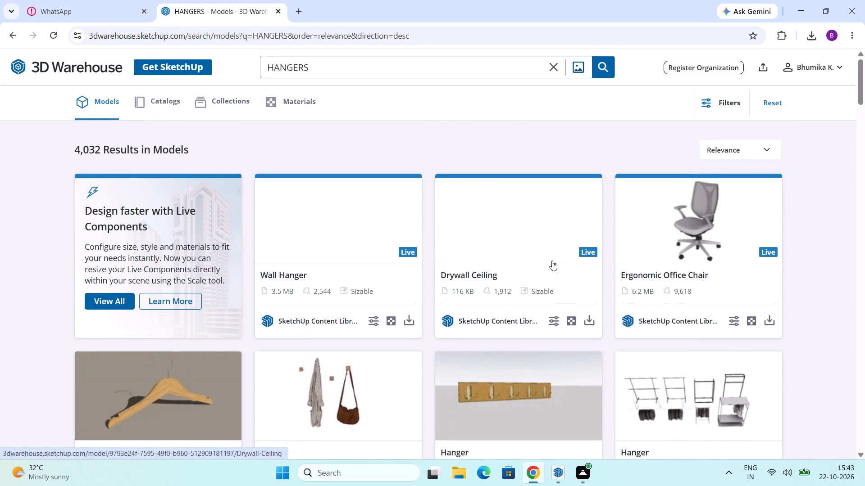
pyautogui.scroll(2, 552, 261)
pyautogui.scroll(-16, 543, 266)
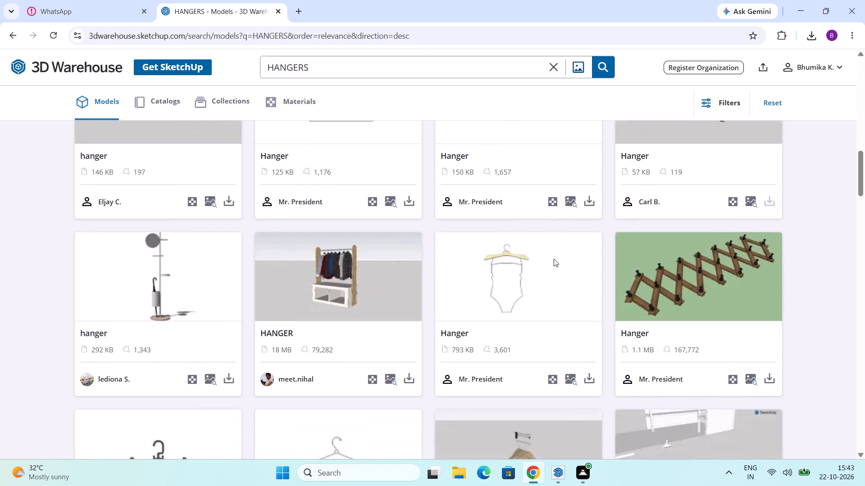
pyautogui.scroll(-10, 554, 259)
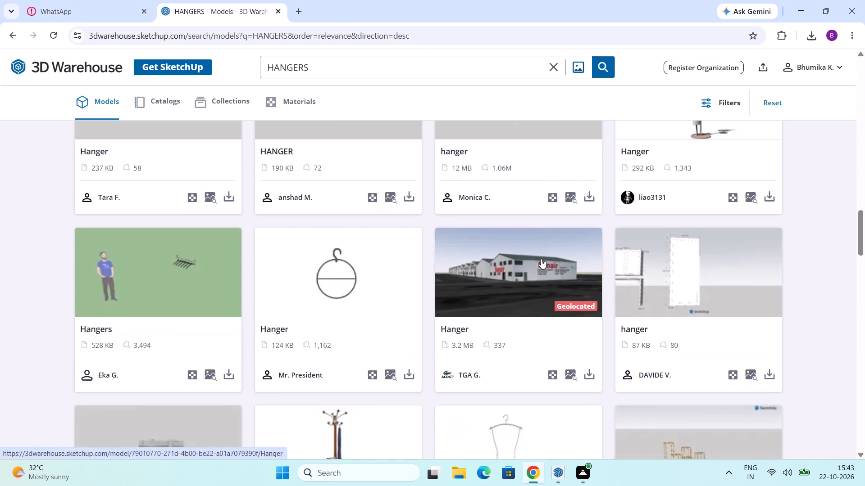
pyautogui.scroll(-13, 541, 259)
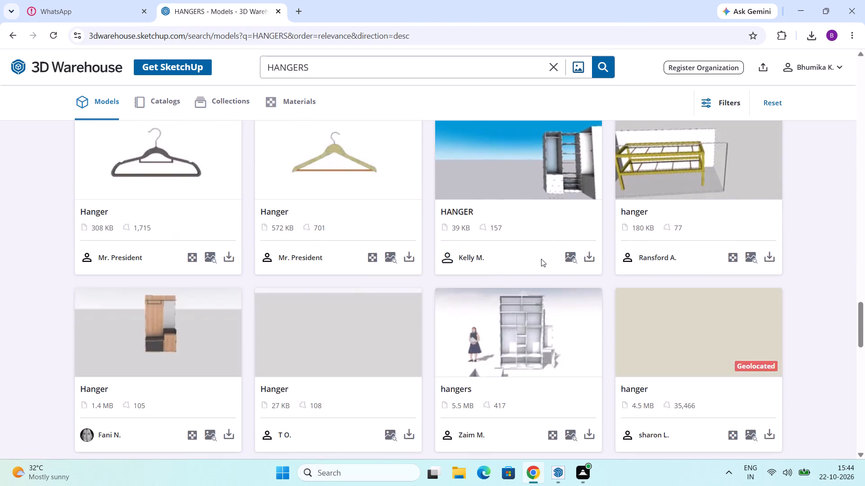
pyautogui.scroll(-13, 541, 259)
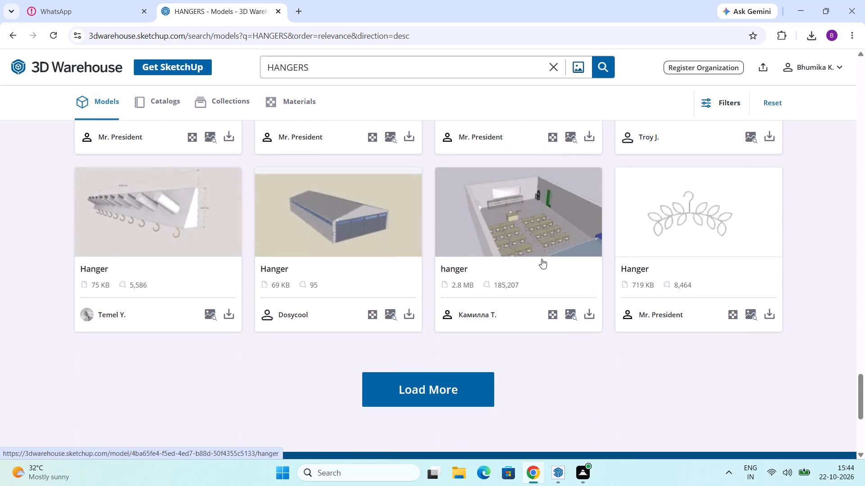
pyautogui.scroll(-2, 542, 259)
# Load more "HANGERS" models and look through the new batch for hanging clothes that suit the wardrobe recess.
pyautogui.click(449, 201)
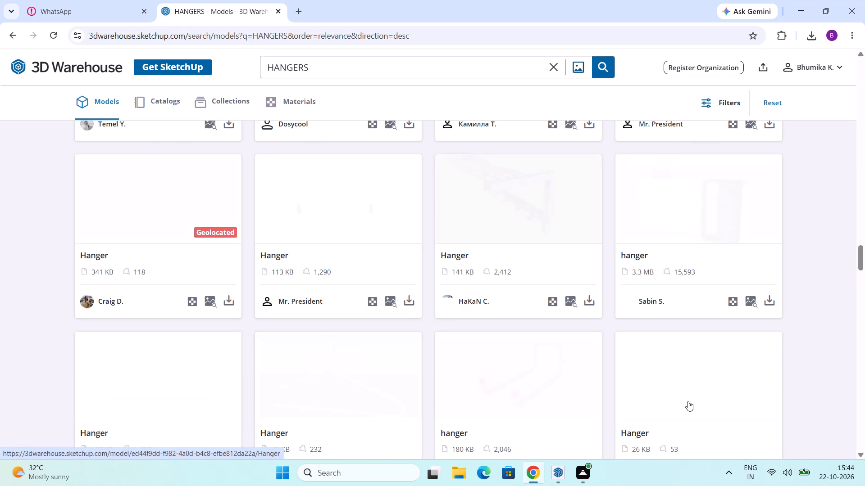
pyautogui.scroll(-3, 722, 435)
pyautogui.scroll(-3, 602, 388)
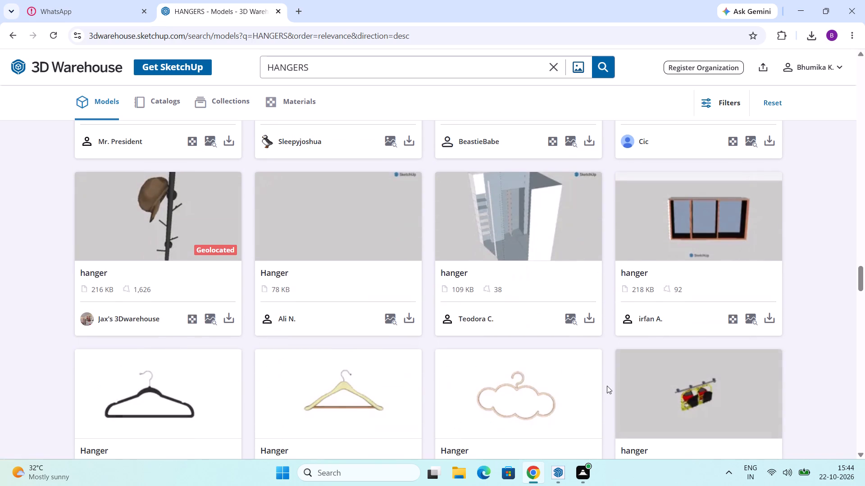
pyautogui.scroll(-10, 542, 376)
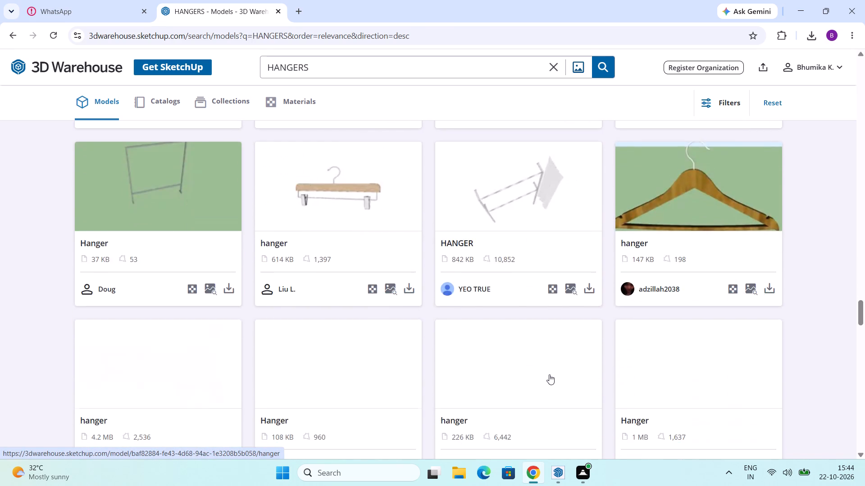
pyautogui.scroll(-9, 549, 374)
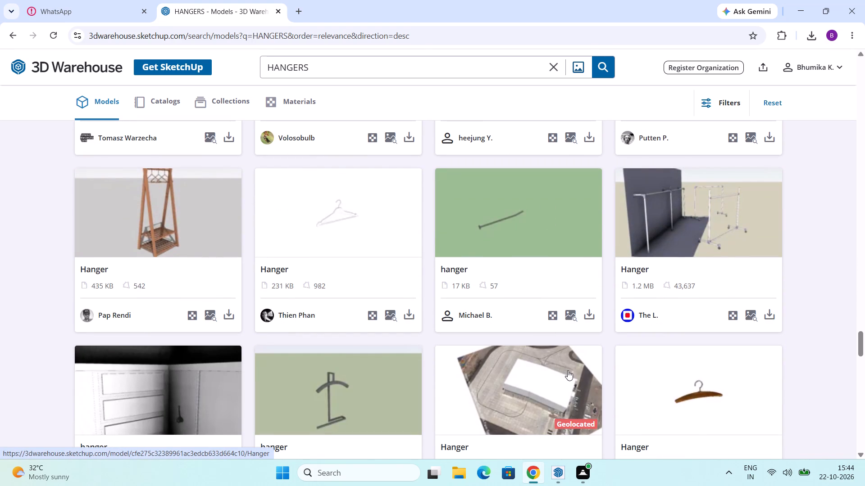
pyautogui.scroll(-9, 539, 372)
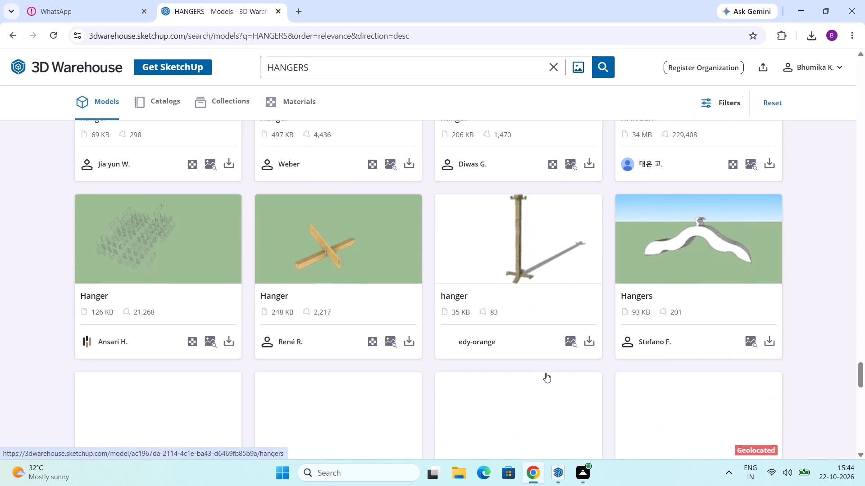
pyautogui.scroll(-12, 546, 373)
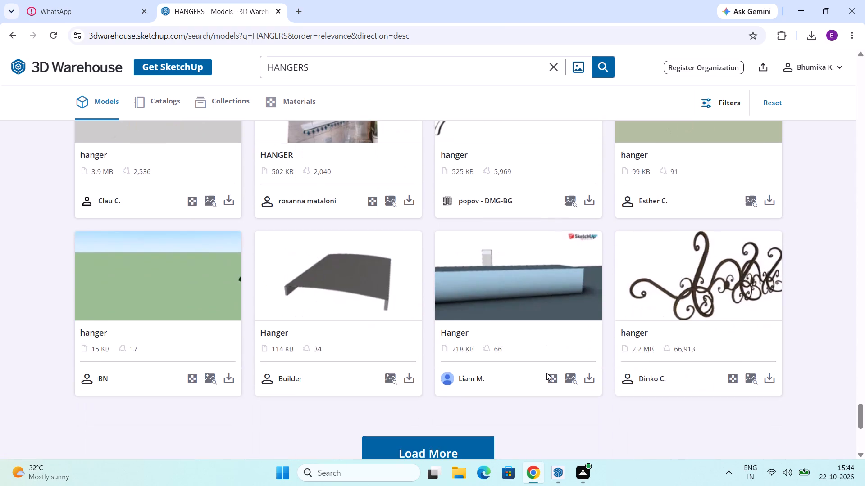
pyautogui.scroll(-3, 546, 373)
pyautogui.scroll(10, 546, 373)
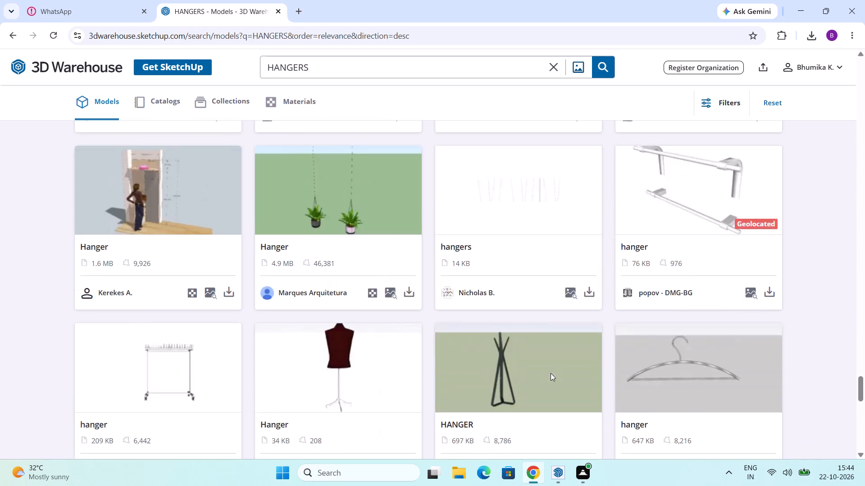
pyautogui.scroll(10, 551, 373)
pyautogui.middleClick(643, 368)
pyautogui.scroll(-9, 643, 368)
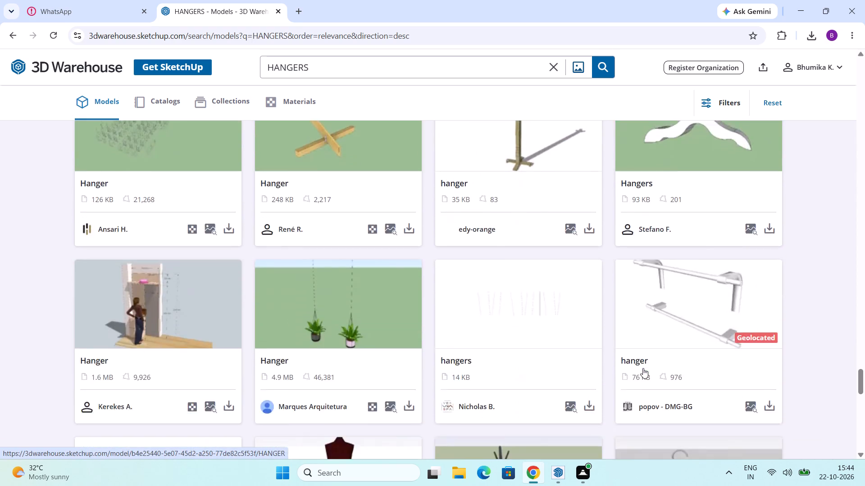
pyautogui.scroll(-14, 643, 368)
pyautogui.scroll(2, 481, 238)
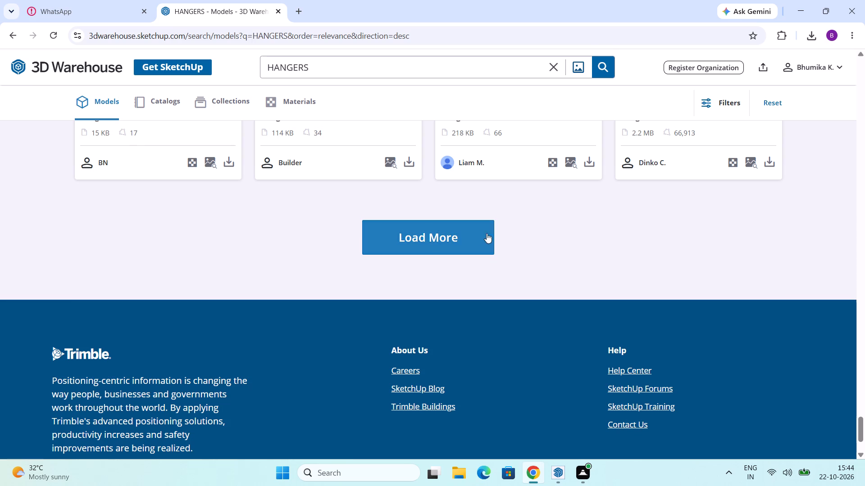
# Load another batch of "HANGERS" models and look through it for clothes on hangers that suit the wardrobe.
pyautogui.click(474, 233)
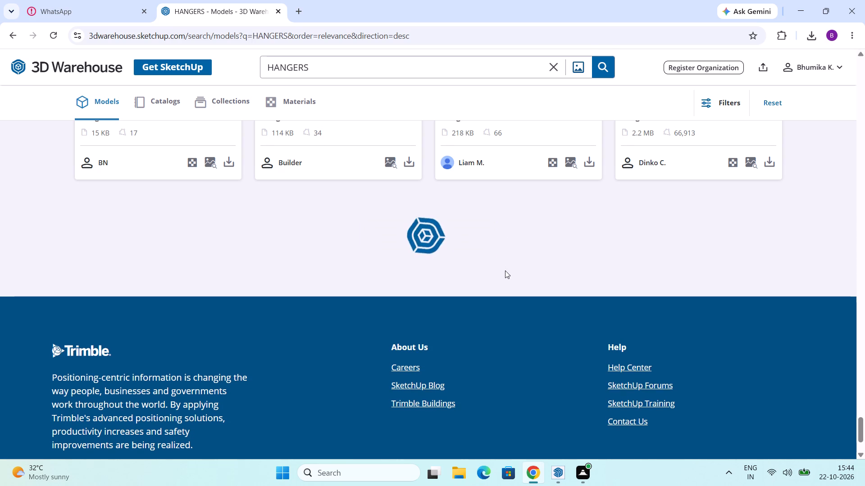
pyautogui.scroll(-2, 513, 313)
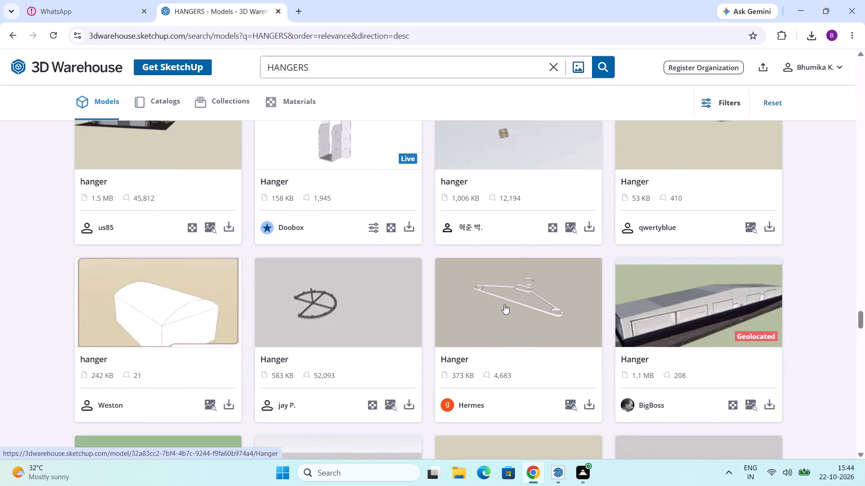
pyautogui.scroll(-8, 506, 304)
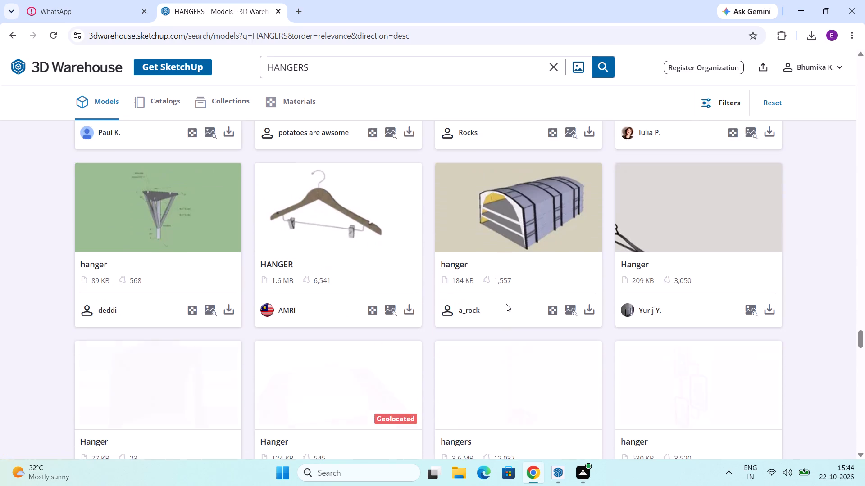
pyautogui.scroll(-11, 506, 304)
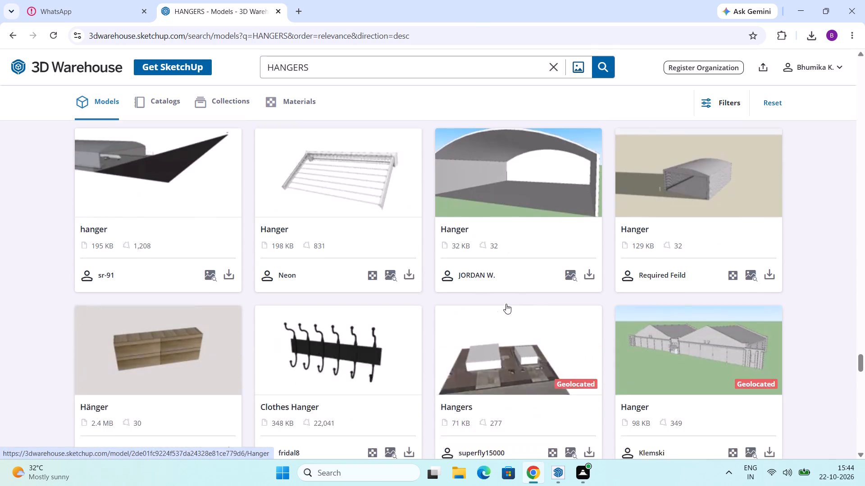
pyautogui.scroll(-10, 506, 304)
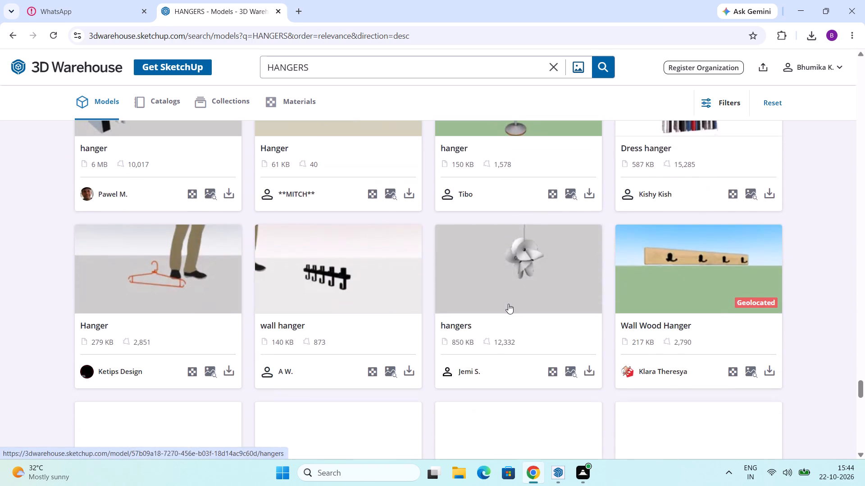
pyautogui.scroll(-6, 508, 304)
pyautogui.scroll(3, 471, 300)
pyautogui.scroll(-10, 493, 306)
pyautogui.scroll(2, 494, 306)
pyautogui.scroll(2, 345, 275)
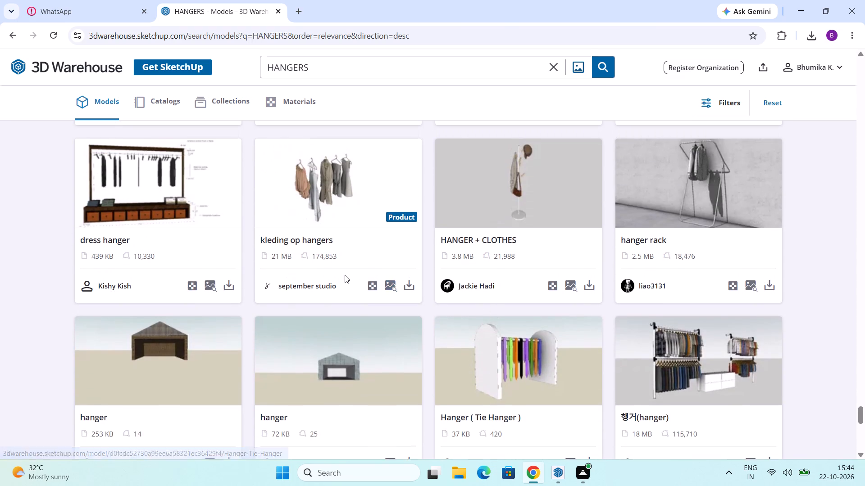
pyautogui.scroll(1, 345, 275)
pyautogui.moveTo(345, 274); pyautogui.dragTo(348, 288, button='middle')
pyautogui.scroll(-1, 359, 303)
pyautogui.scroll(2, 309, 294)
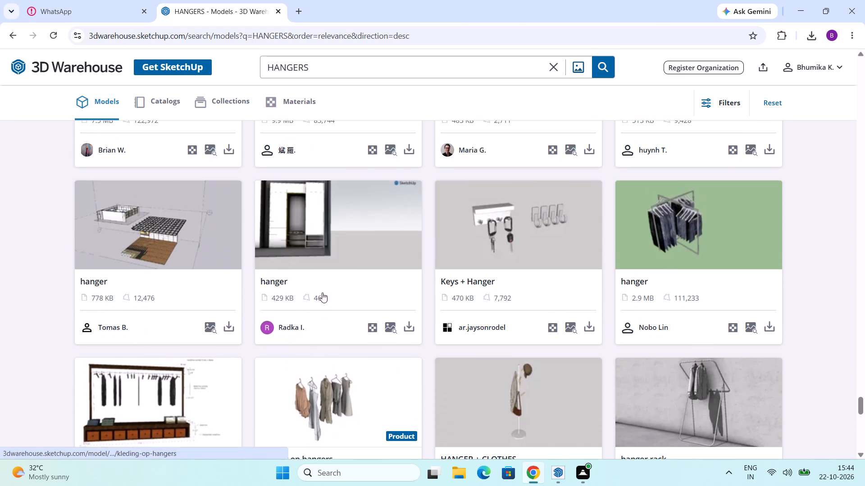
pyautogui.scroll(-3, 329, 292)
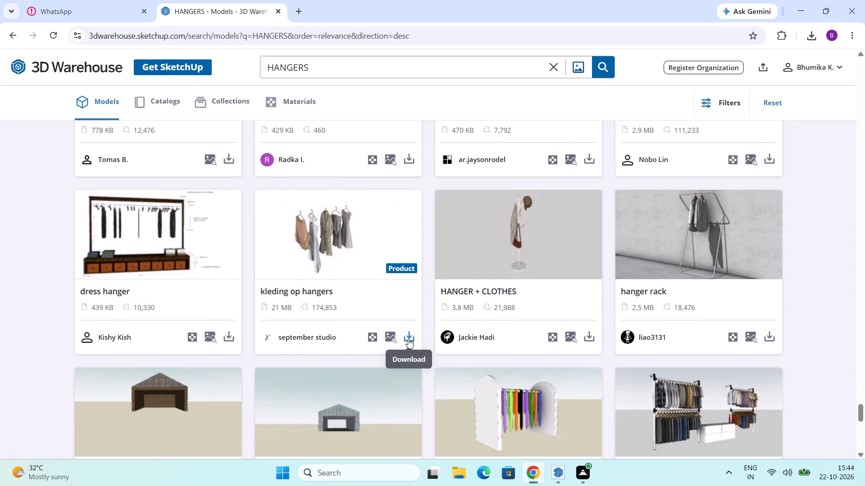
# Download the "kleding op hangers" model by september studio as a SketchUp file.
pyautogui.click(408, 338)
pyautogui.click(466, 359)
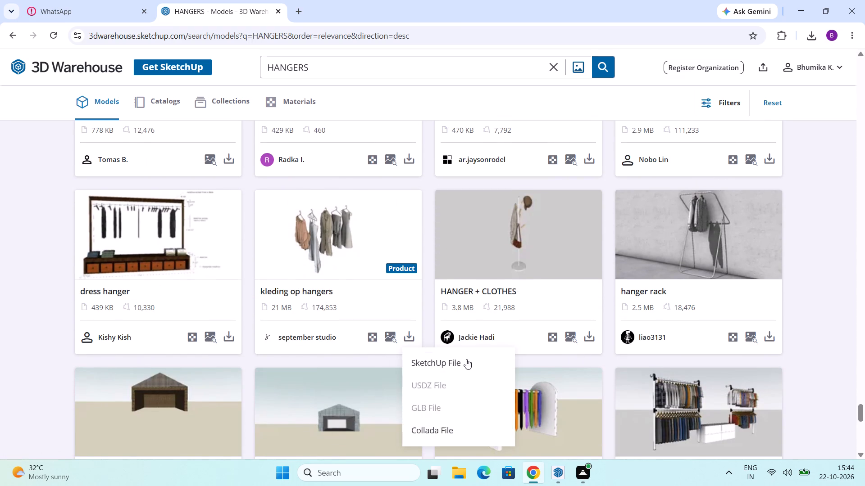
pyautogui.scroll(-8, 553, 344)
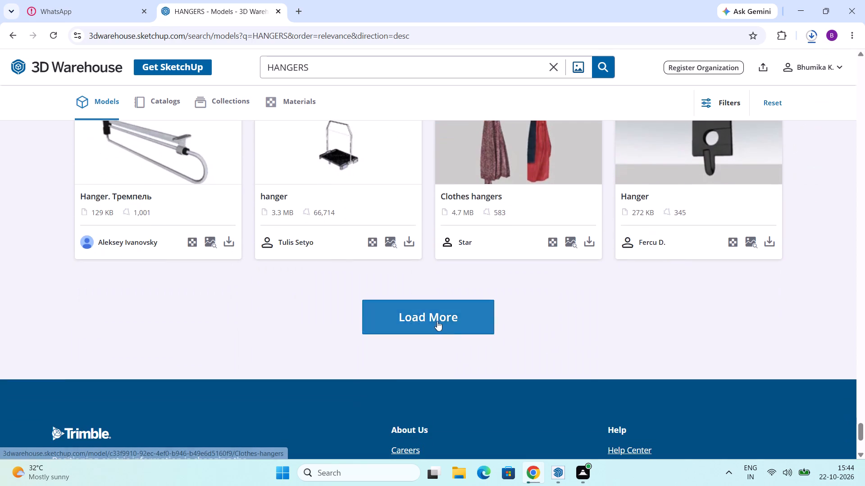
pyautogui.scroll(7, 435, 321)
pyautogui.scroll(3, 366, 222)
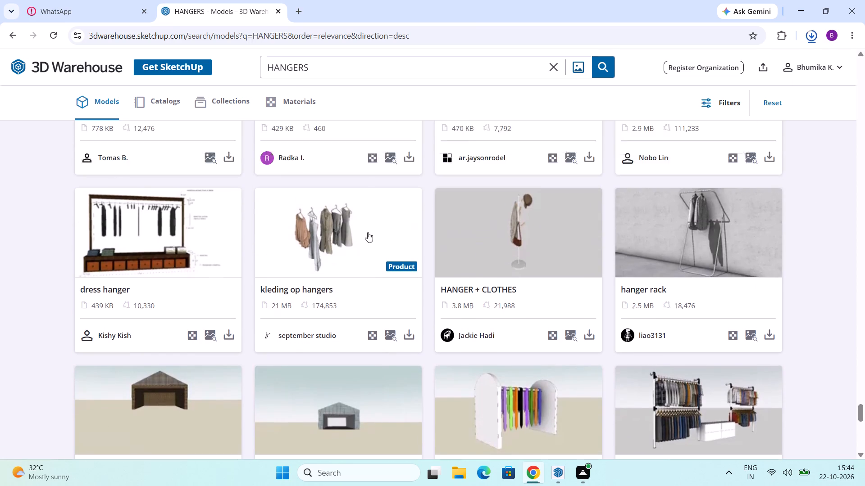
pyautogui.scroll(1, 368, 232)
# Switch to SketchUp and delete the front face covering the wardrobe's central opening.
pyautogui.hotkey('alt', 'Tab')
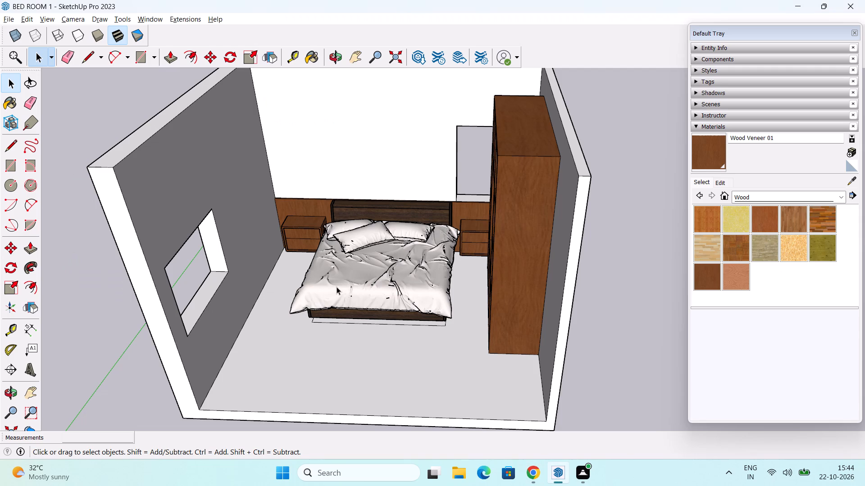
pyautogui.moveTo(363, 277); pyautogui.dragTo(499, 309, button='middle')
pyautogui.scroll(2, 468, 231)
pyautogui.moveTo(487, 231); pyautogui.dragTo(443, 268, button='middle')
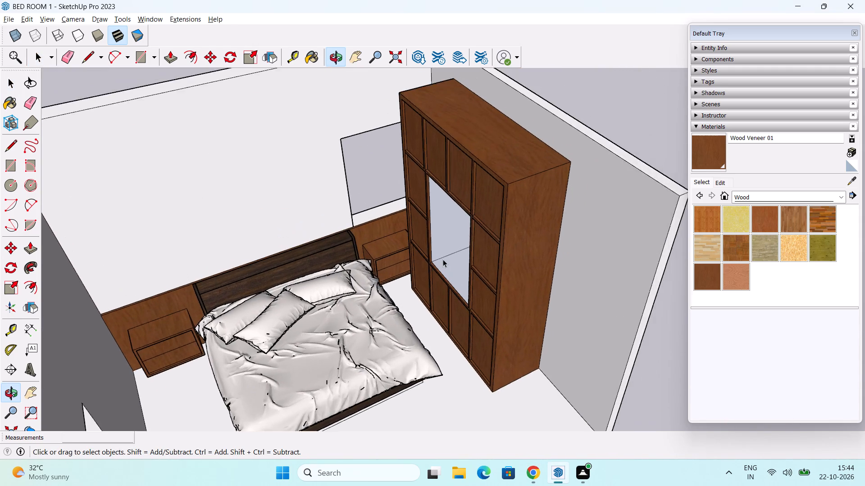
pyautogui.scroll(2, 442, 258)
pyautogui.click(453, 252)
pyautogui.moveTo(452, 252); pyautogui.dragTo(463, 247, button='middle')
pyautogui.press('Delete')
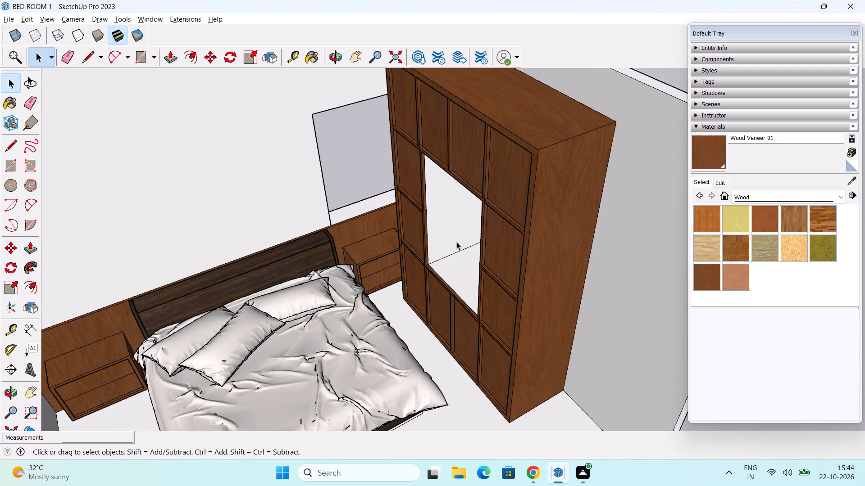
# Draw a circle of 2" radius near the top of the side face inside the wardrobe's central recess.
pyautogui.moveTo(456, 241); pyautogui.dragTo(369, 219, button='middle')
pyautogui.scroll(5, 417, 243)
pyautogui.moveTo(446, 248); pyautogui.dragTo(474, 197, button='middle')
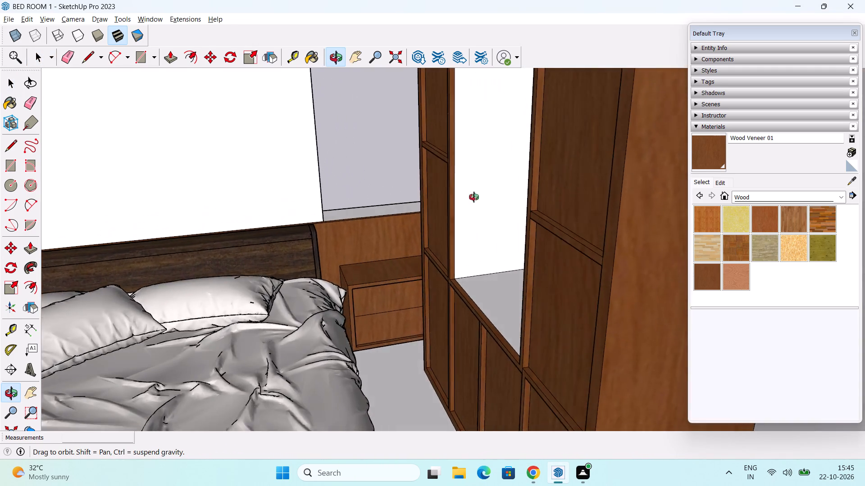
pyautogui.moveTo(474, 197); pyautogui.dragTo(522, 273, button='middle')
pyautogui.scroll(-1, 519, 266)
pyautogui.moveTo(517, 270); pyautogui.dragTo(610, 161, button='middle')
pyautogui.moveTo(563, 180); pyautogui.dragTo(507, 253, button='middle')
pyautogui.moveTo(497, 248); pyautogui.dragTo(522, 126, button='middle')
pyautogui.moveTo(513, 168); pyautogui.dragTo(477, 200, button='middle')
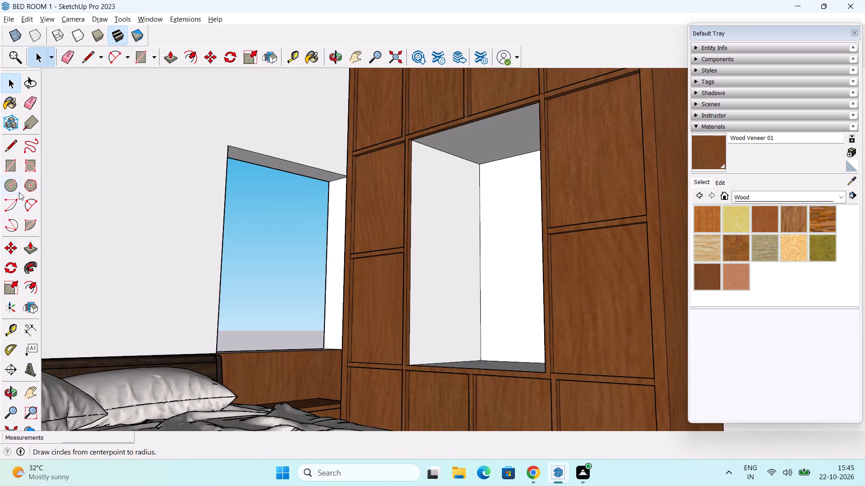
pyautogui.click(10, 184)
pyautogui.scroll(3, 382, 206)
pyautogui.moveTo(435, 209); pyautogui.dragTo(399, 241, button='middle')
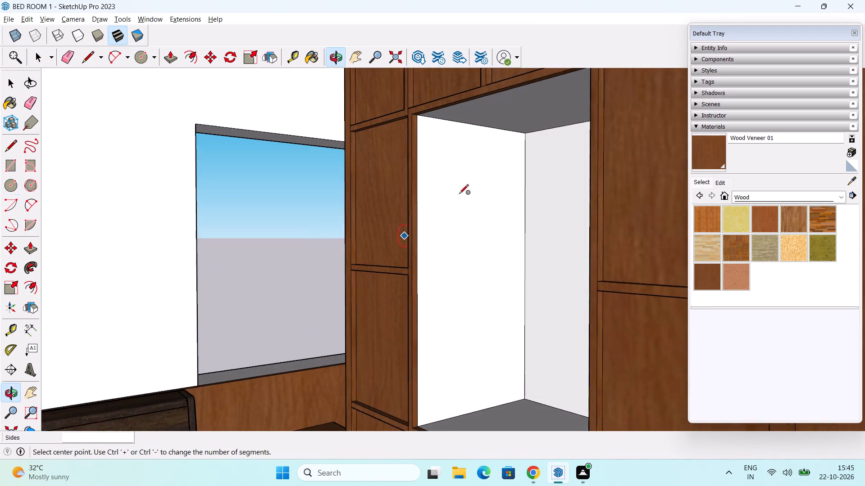
pyautogui.scroll(5, 515, 118)
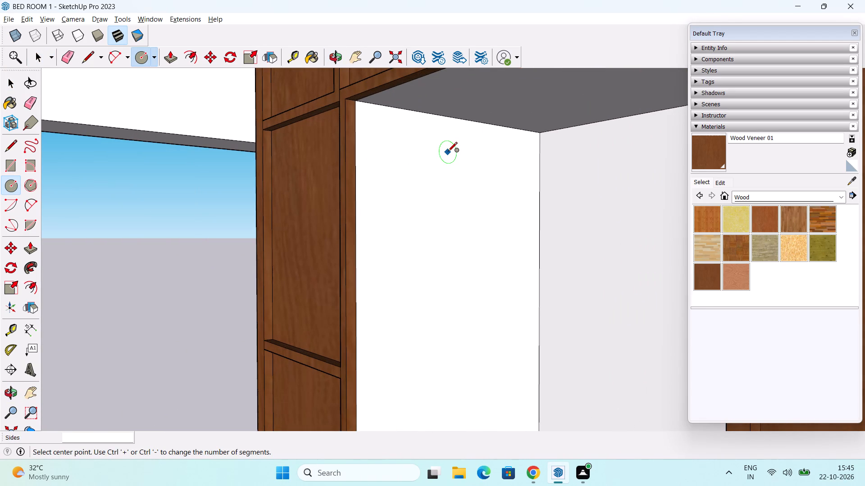
pyautogui.click(447, 152)
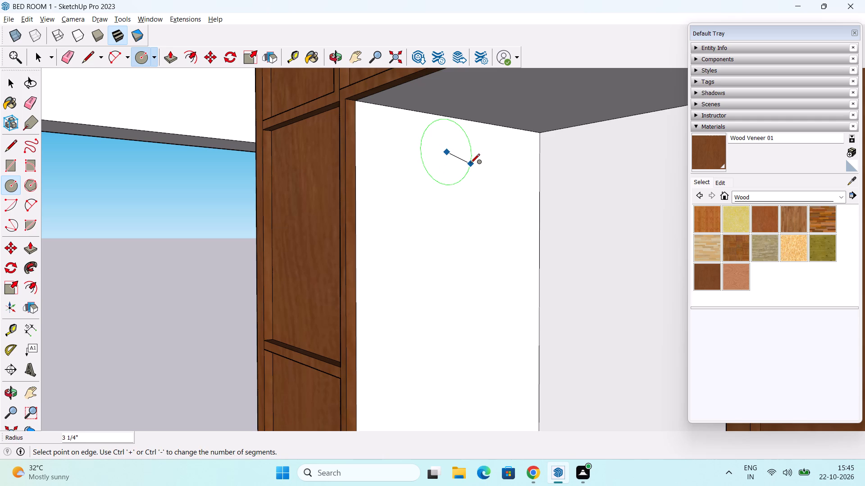
pyautogui.write('2"')
pyautogui.press('Return')
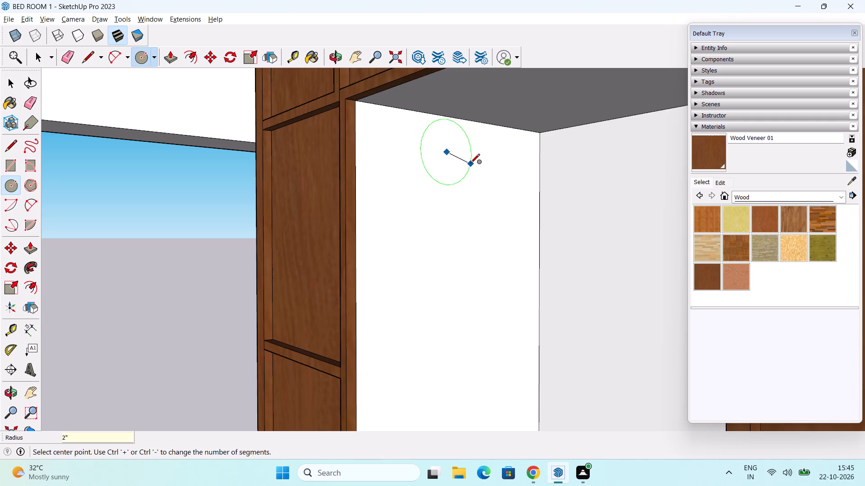
# Set the circle in the wardrobe recess to 100 segments.
pyautogui.press('space')
pyautogui.click(438, 167)
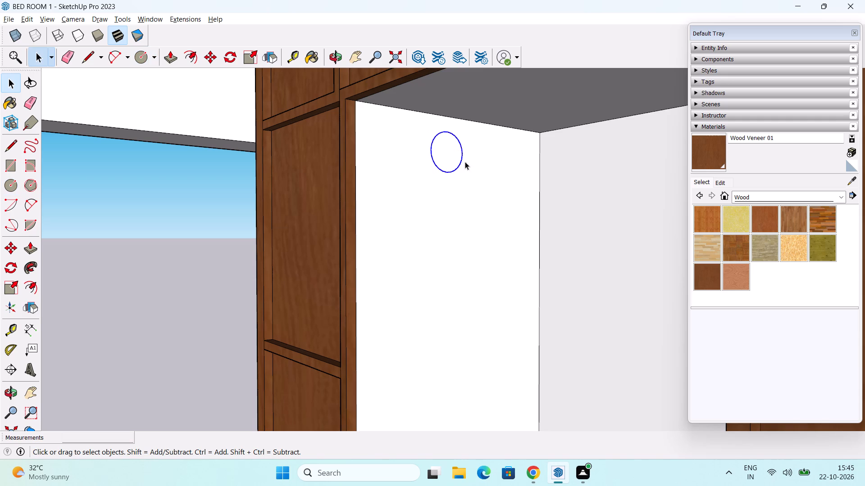
pyautogui.click(756, 46)
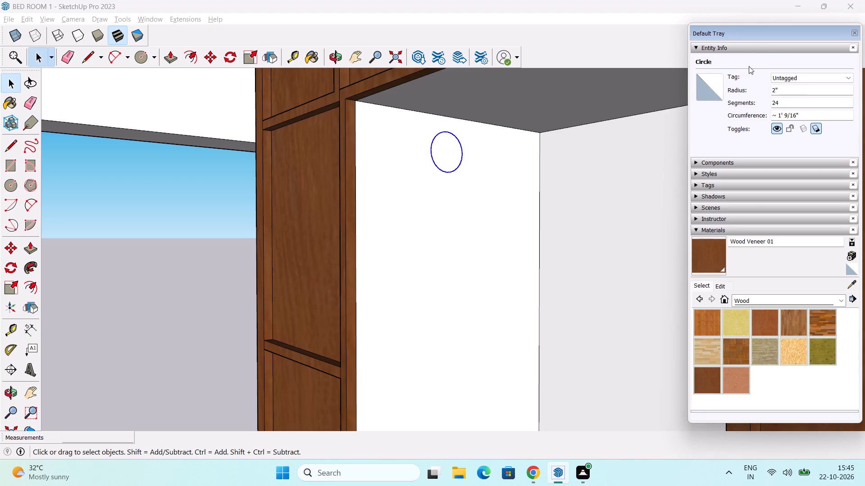
pyautogui.scroll(1, 803, 98)
pyautogui.doubleClick(789, 105)
pyautogui.write('100')
pyautogui.press('Return')
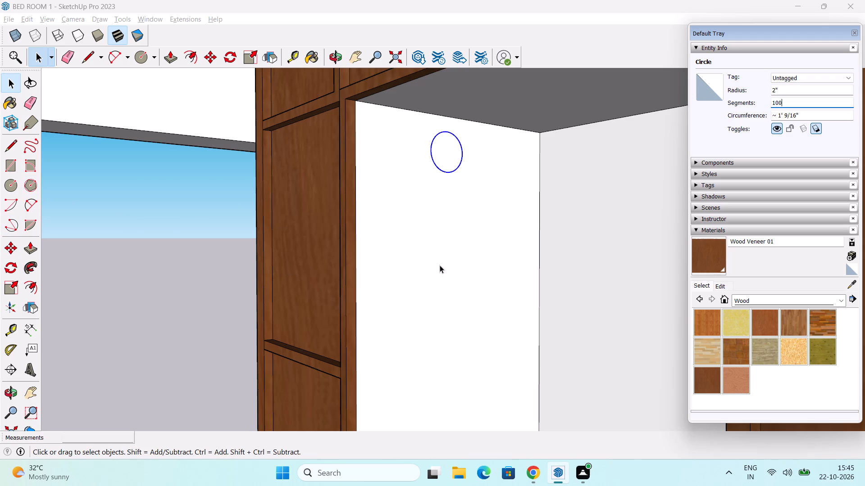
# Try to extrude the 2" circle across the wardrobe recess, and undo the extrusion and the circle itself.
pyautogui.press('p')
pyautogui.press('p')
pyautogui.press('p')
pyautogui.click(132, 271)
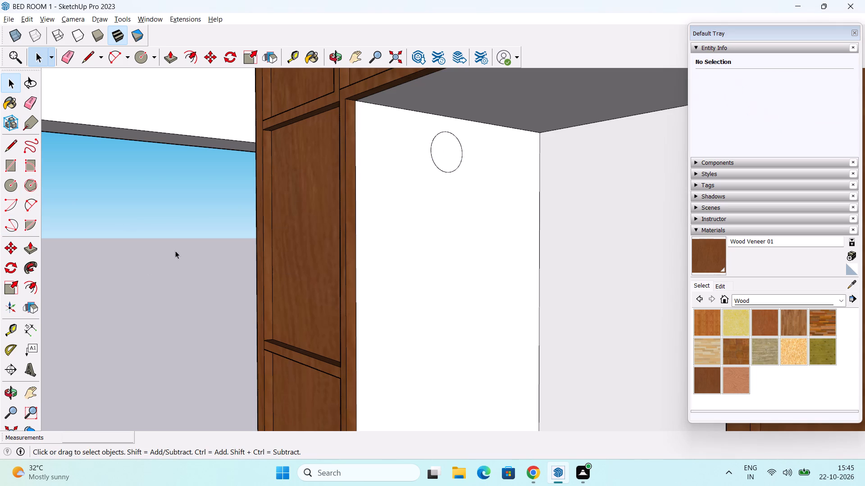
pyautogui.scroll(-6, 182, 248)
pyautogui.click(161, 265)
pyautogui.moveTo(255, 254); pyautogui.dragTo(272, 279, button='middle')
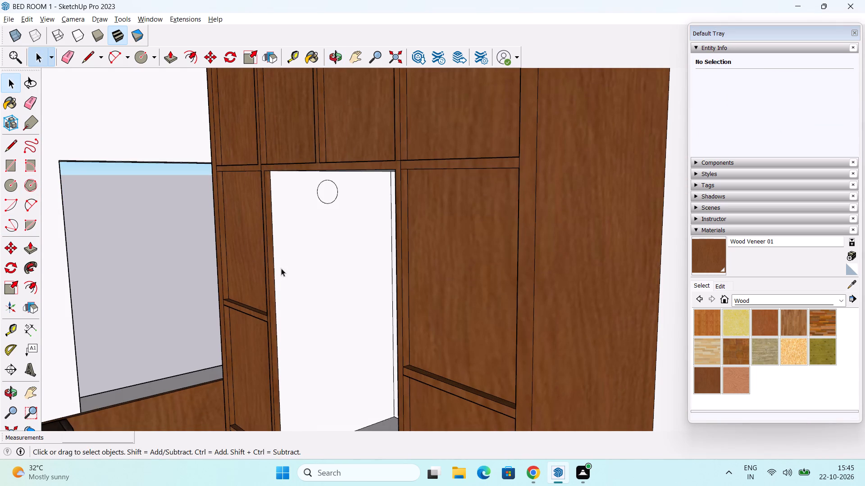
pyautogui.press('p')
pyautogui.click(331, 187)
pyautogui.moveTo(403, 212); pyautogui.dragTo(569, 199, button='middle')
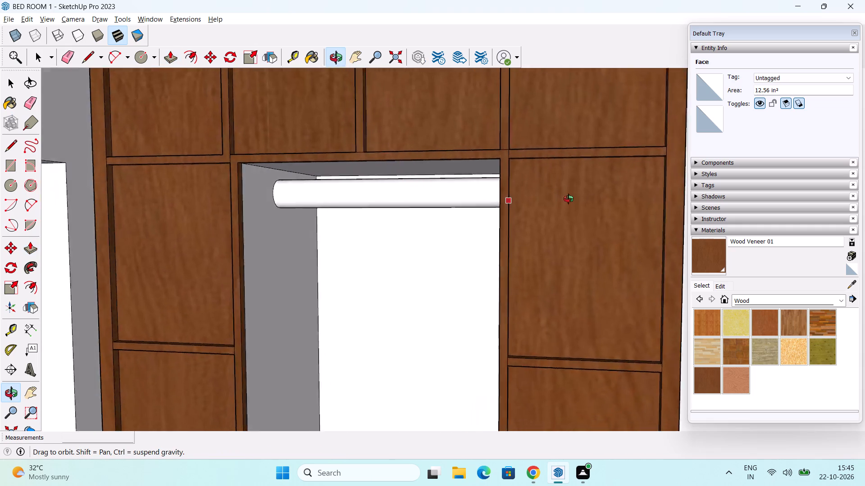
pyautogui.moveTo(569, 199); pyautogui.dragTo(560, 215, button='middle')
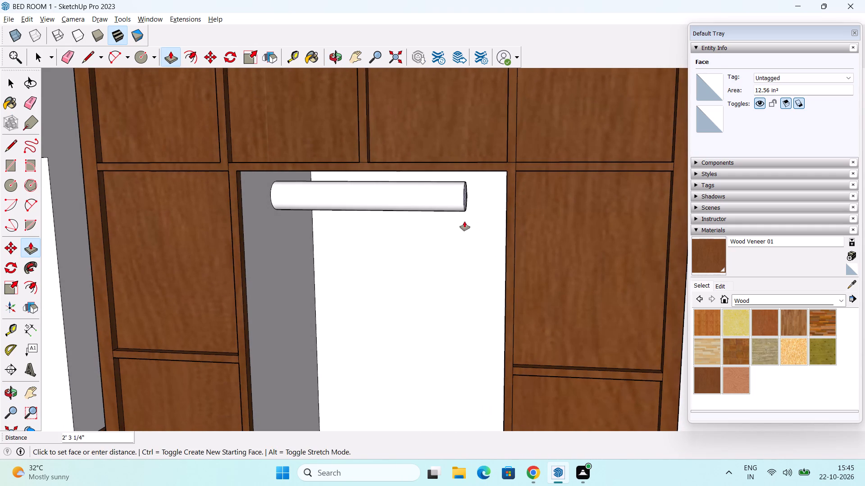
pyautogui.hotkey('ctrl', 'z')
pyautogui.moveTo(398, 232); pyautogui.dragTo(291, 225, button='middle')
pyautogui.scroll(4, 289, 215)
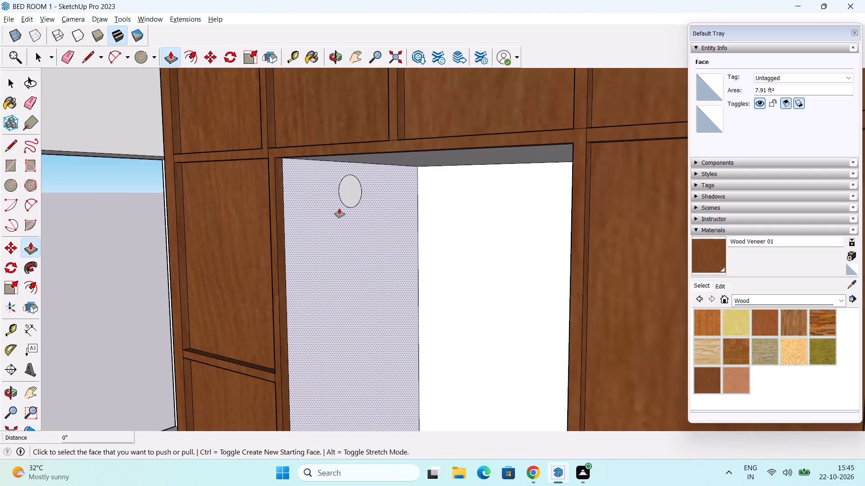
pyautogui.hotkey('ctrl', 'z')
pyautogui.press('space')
# Draw a circle of 1.5" radius near the top of the side face inside the wardrobe's central recess.
pyautogui.moveTo(362, 228); pyautogui.dragTo(310, 218, button='middle')
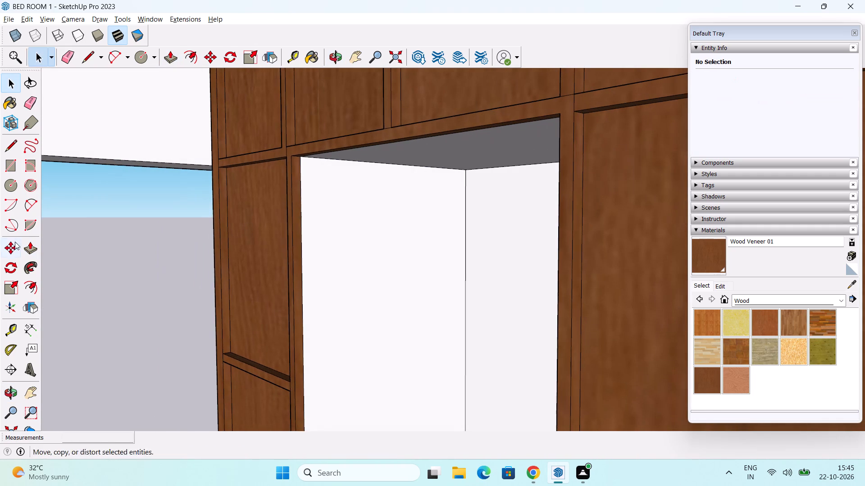
pyautogui.moveTo(15, 185); pyautogui.dragTo(21, 185)
pyautogui.scroll(1, 384, 188)
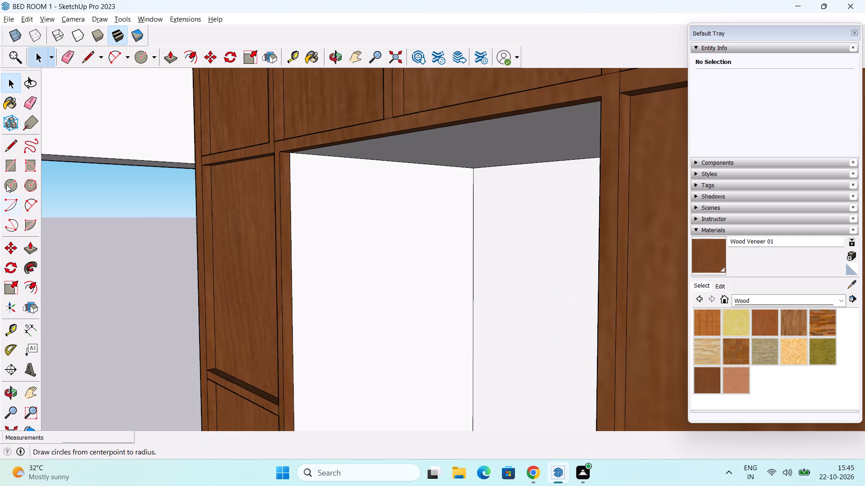
pyautogui.click(11, 184)
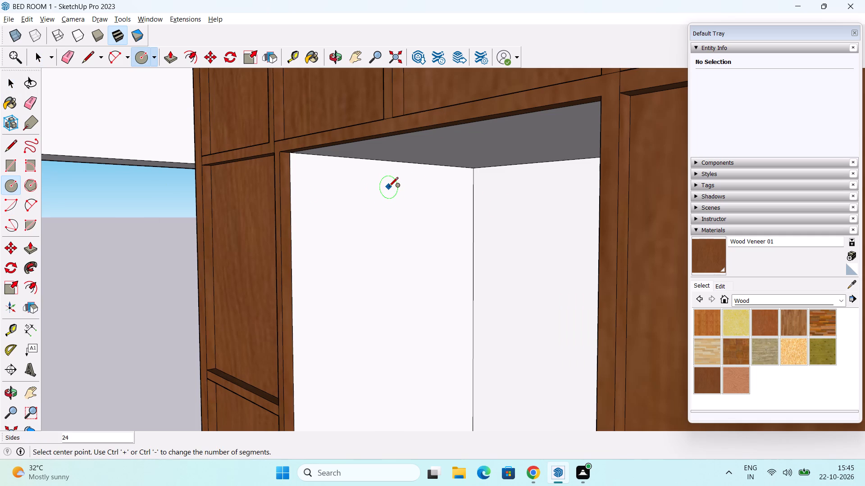
pyautogui.click(389, 187)
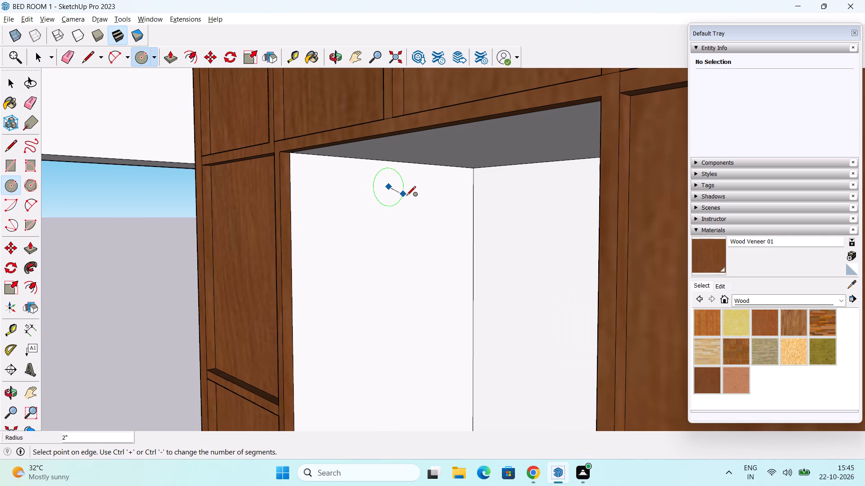
pyautogui.write('1.')
pyautogui.write('5"')
pyautogui.press('Return')
pyautogui.press('space')
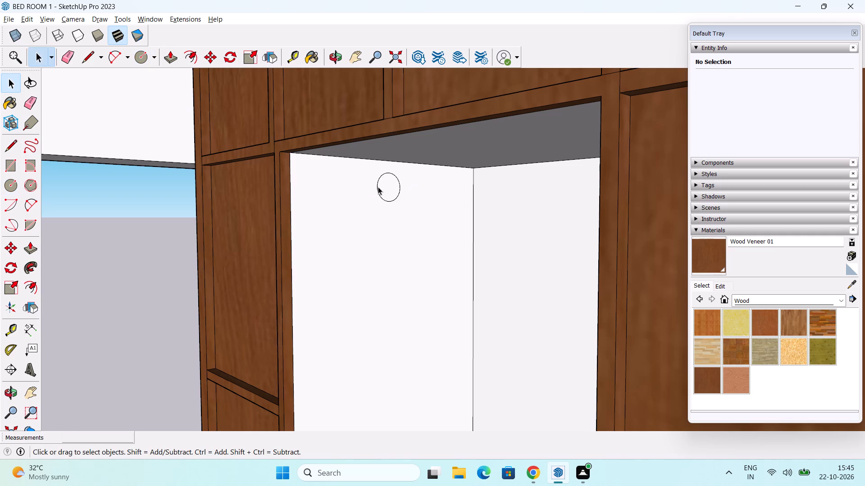
# Set the 1.5" radius circle in the recess to 100 segments.
pyautogui.click(381, 196)
pyautogui.doubleClick(795, 101)
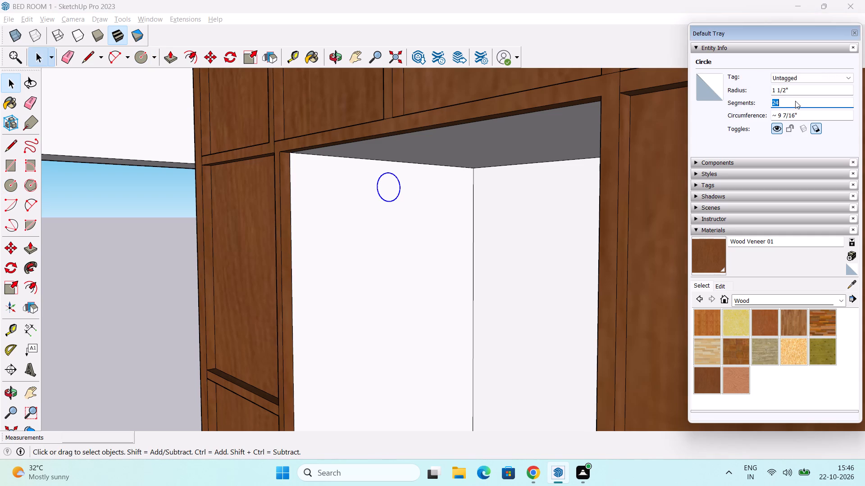
pyautogui.press('1')
pyautogui.write('00')
pyautogui.press('Return')
pyautogui.press('p')
pyautogui.click(146, 256)
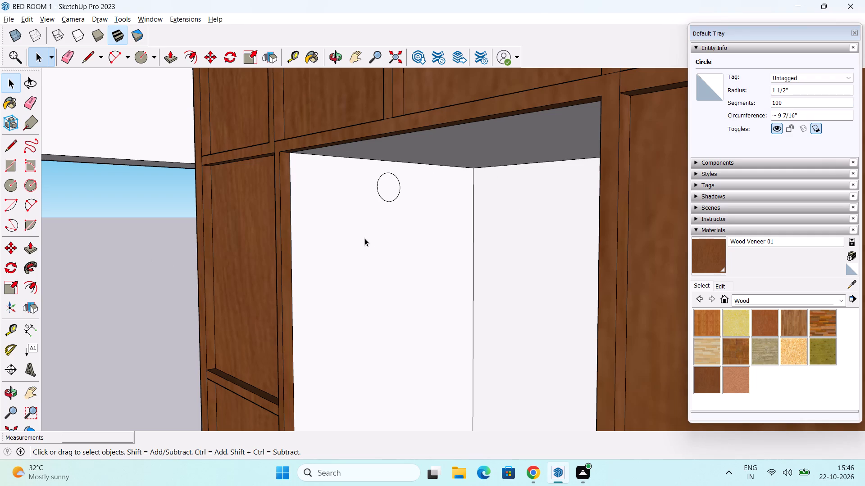
# Extrude the circle about 2' 8" across the recess to the opposite side to form a hanging rod.
pyautogui.press('p')
pyautogui.moveTo(392, 182); pyautogui.dragTo(403, 184)
pyautogui.scroll(-2, 505, 205)
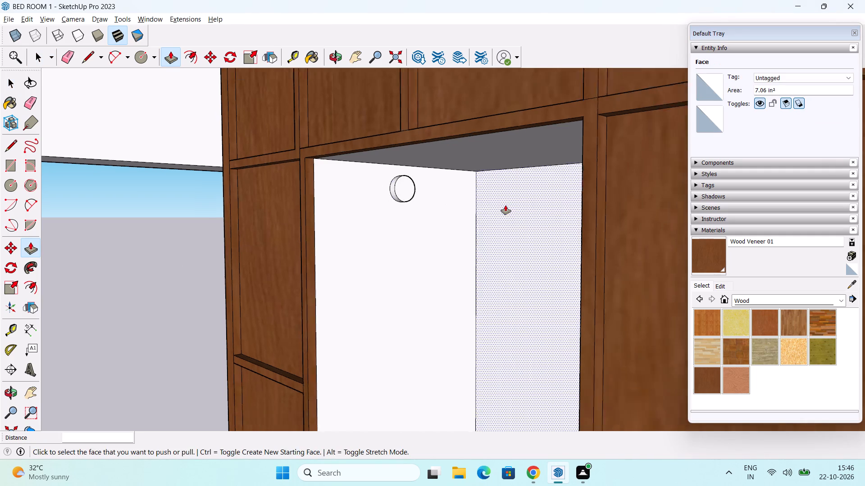
pyautogui.moveTo(487, 202); pyautogui.dragTo(574, 238, button='middle')
pyautogui.click(412, 188)
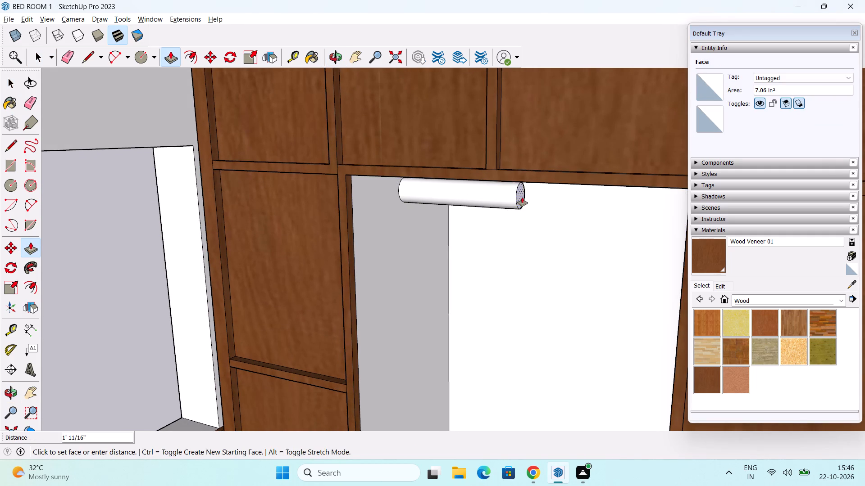
pyautogui.scroll(-3, 523, 197)
pyautogui.moveTo(550, 210); pyautogui.dragTo(435, 201, button='middle')
pyautogui.moveTo(449, 224); pyautogui.dragTo(510, 146, button='middle')
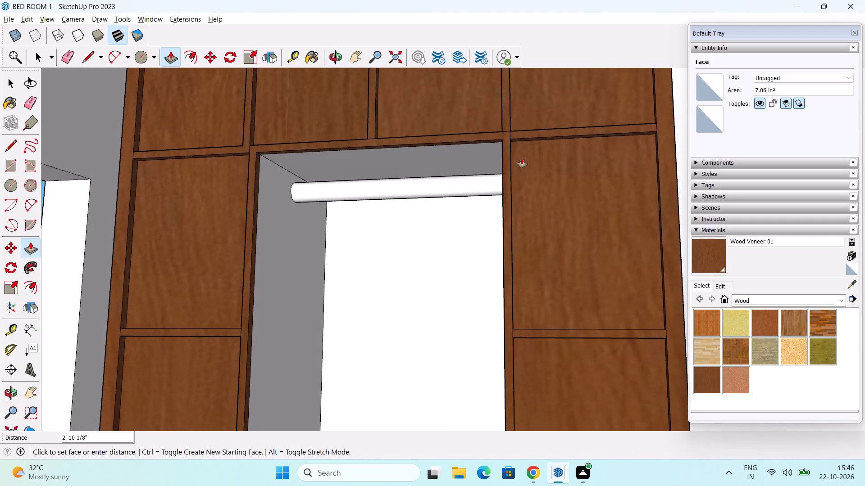
pyautogui.moveTo(521, 161); pyautogui.dragTo(581, 186, button='middle')
pyautogui.scroll(5, 515, 196)
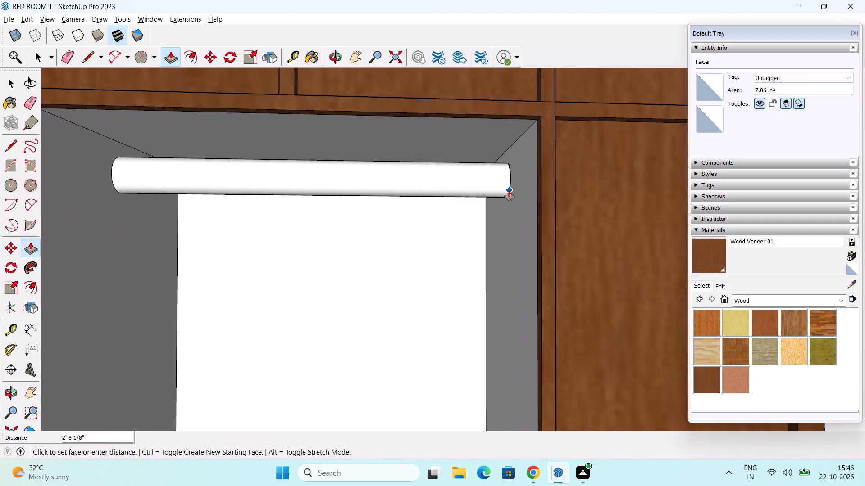
pyautogui.click(509, 191)
pyautogui.scroll(-6, 505, 210)
pyautogui.moveTo(436, 272); pyautogui.dragTo(384, 299, button='middle')
pyautogui.press('space')
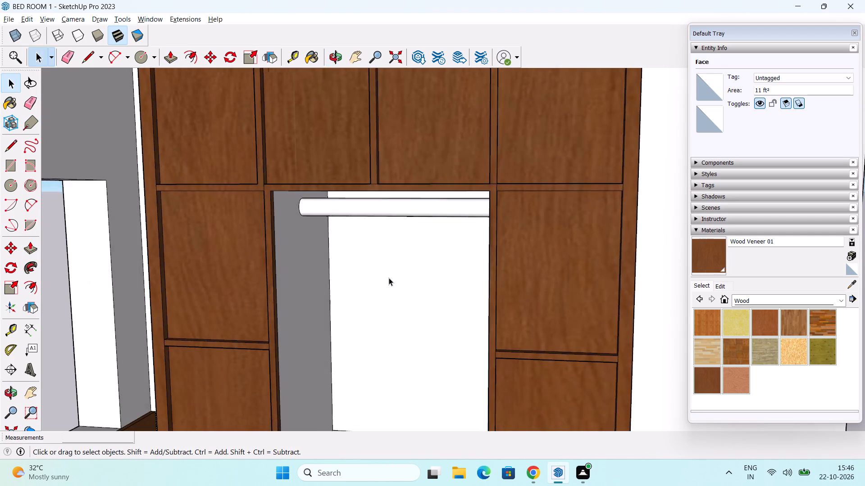
# Import the downloaded kleding+op+hangers model from the Downloads folder.
pyautogui.scroll(-6, 389, 278)
pyautogui.click(10, 21)
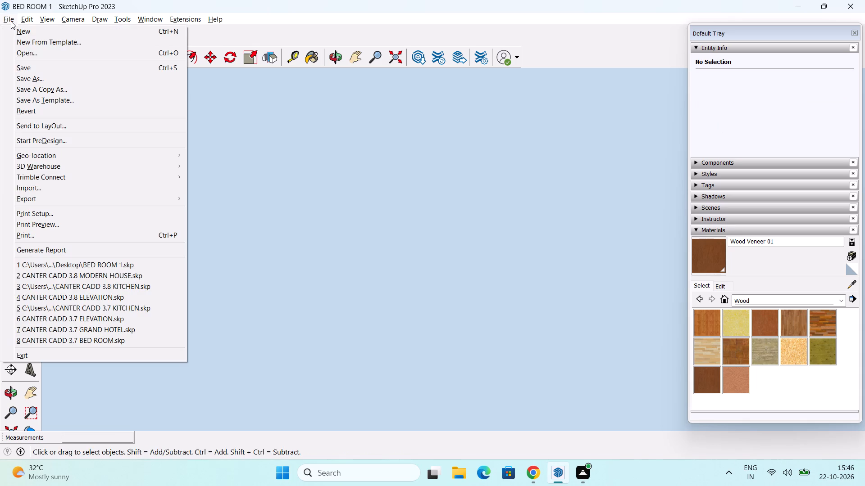
pyautogui.click(67, 187)
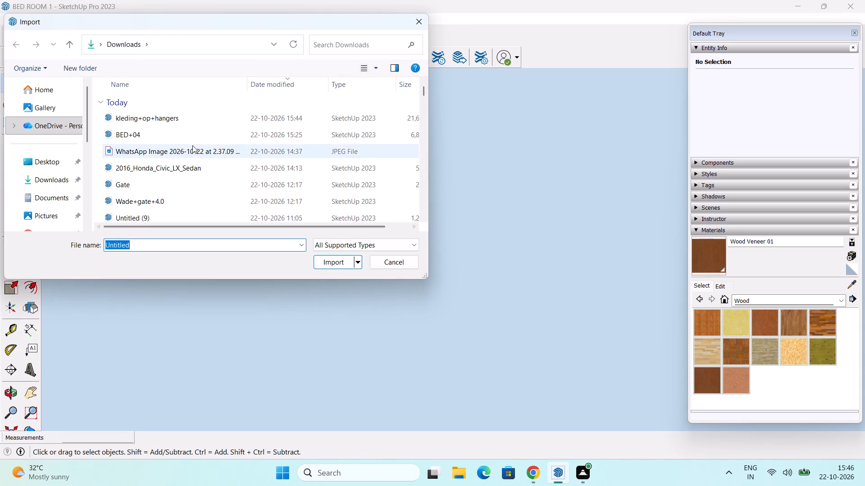
pyautogui.click(202, 117)
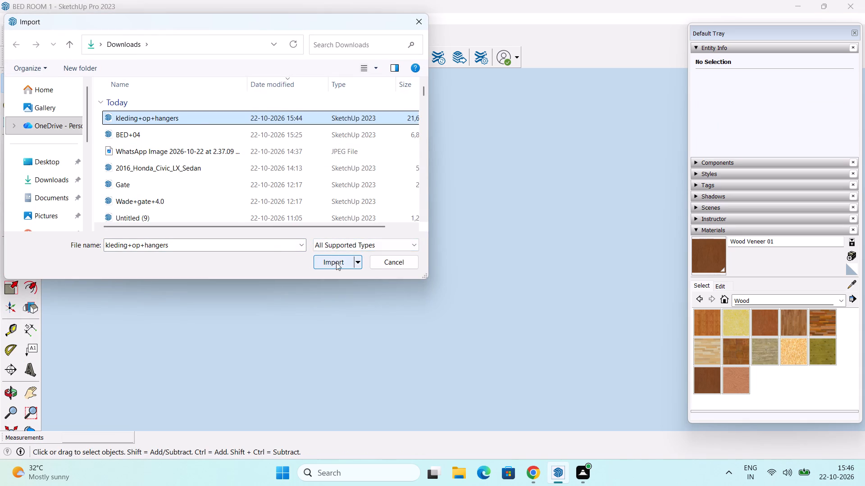
pyautogui.click(336, 262)
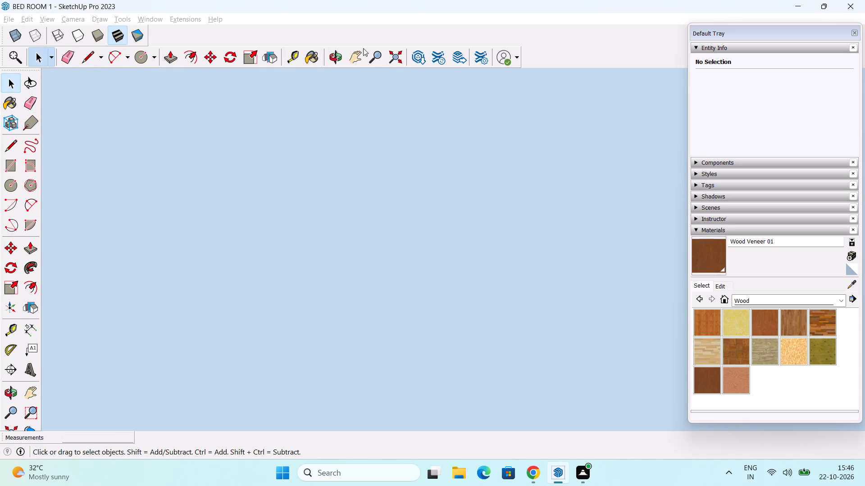
pyautogui.click(393, 60)
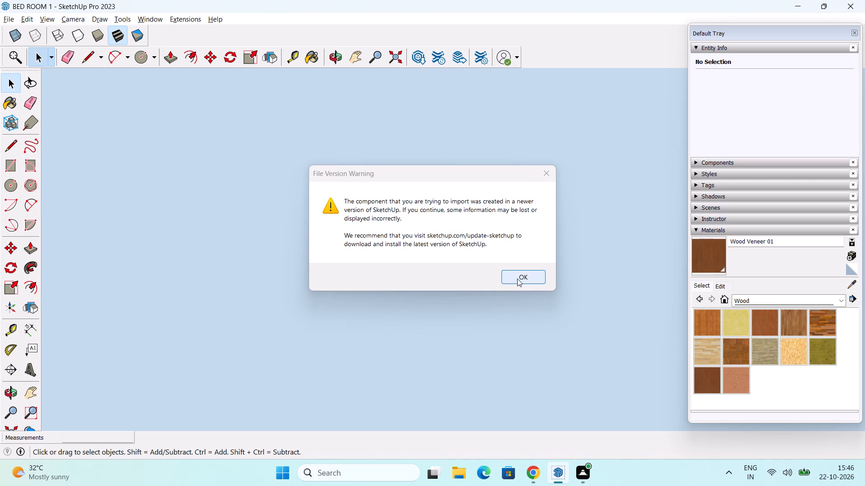
pyautogui.click(522, 274)
# Place the imported clothes component on the ground just outside the open side of the bedroom.
pyautogui.scroll(-10, 514, 270)
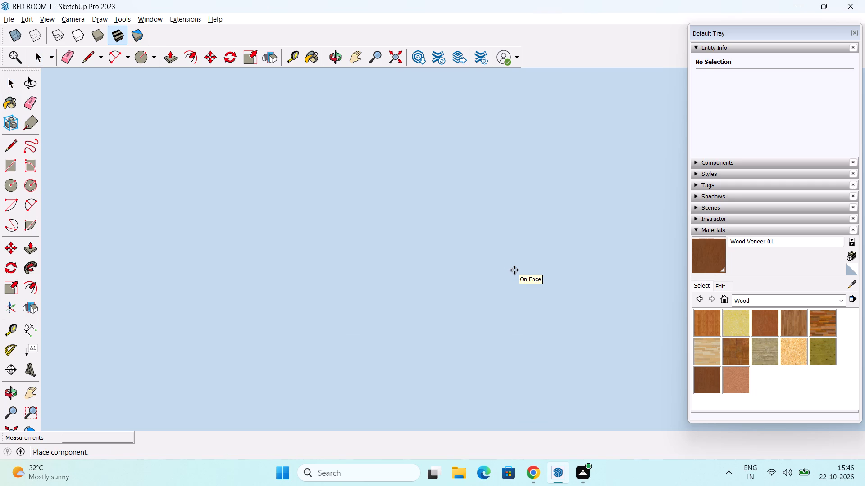
pyautogui.scroll(-16, 514, 270)
pyautogui.scroll(-7, 454, 218)
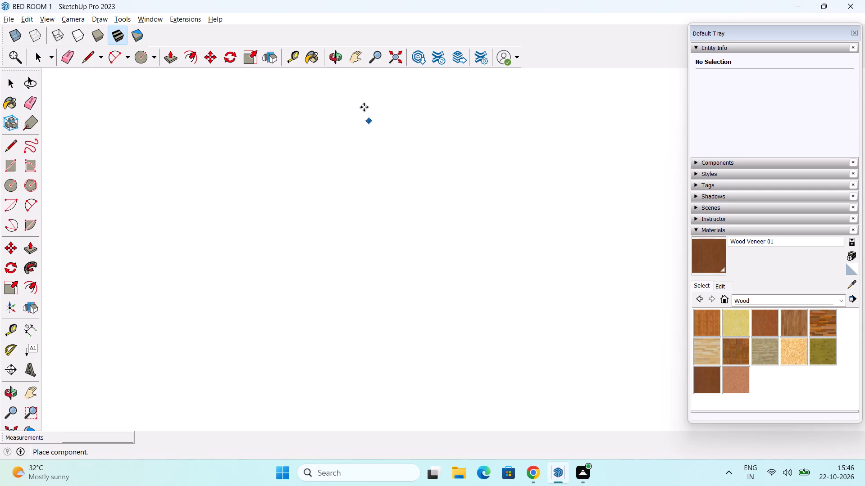
pyautogui.click(396, 59)
pyautogui.moveTo(457, 258); pyautogui.dragTo(323, 250, button='middle')
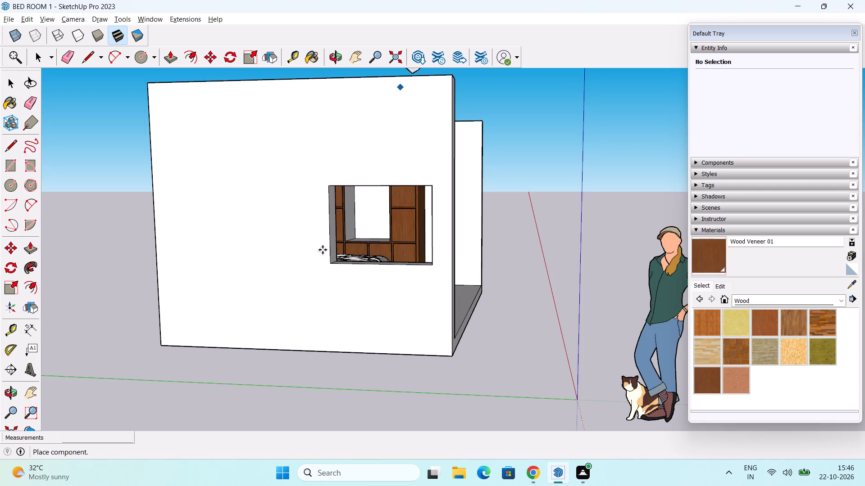
pyautogui.moveTo(323, 250); pyautogui.dragTo(273, 253, button='middle')
pyautogui.moveTo(477, 240); pyautogui.dragTo(304, 195, button='middle')
pyautogui.scroll(-3, 424, 185)
pyautogui.moveTo(483, 206); pyautogui.dragTo(424, 199, button='middle')
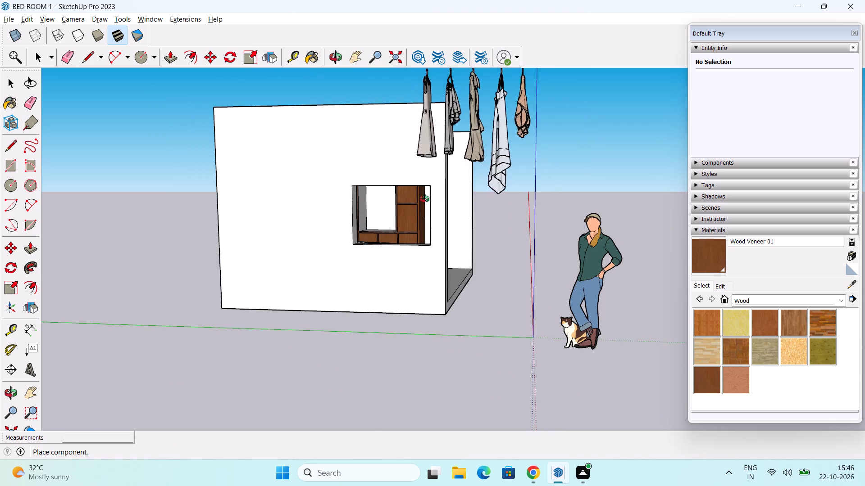
pyautogui.moveTo(424, 199); pyautogui.dragTo(328, 244, button='middle')
pyautogui.scroll(3, 470, 191)
pyautogui.scroll(5, 436, 203)
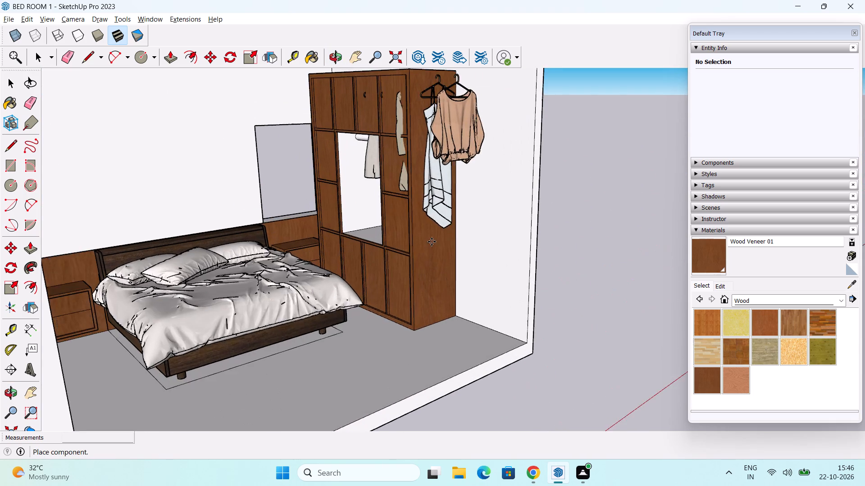
pyautogui.moveTo(428, 297); pyautogui.dragTo(403, 124, button='middle')
pyautogui.scroll(-3, 410, 112)
pyautogui.scroll(-3, 412, 217)
pyautogui.moveTo(412, 224); pyautogui.dragTo(412, 313, button='middle')
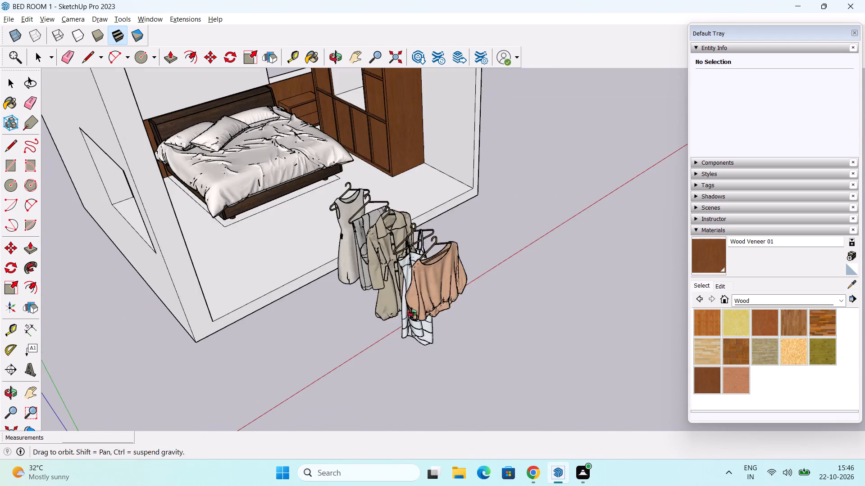
pyautogui.moveTo(412, 313); pyautogui.dragTo(412, 312, button='middle')
pyautogui.click(434, 336)
# Scale the clothes component down along its row of hangers and reduce its height, each freehand along a single axis.
pyautogui.scroll(2, 409, 229)
pyautogui.moveTo(414, 241); pyautogui.dragTo(450, 297, button='middle')
pyautogui.scroll(3, 360, 238)
pyautogui.moveTo(477, 322); pyautogui.dragTo(340, 199, button='middle')
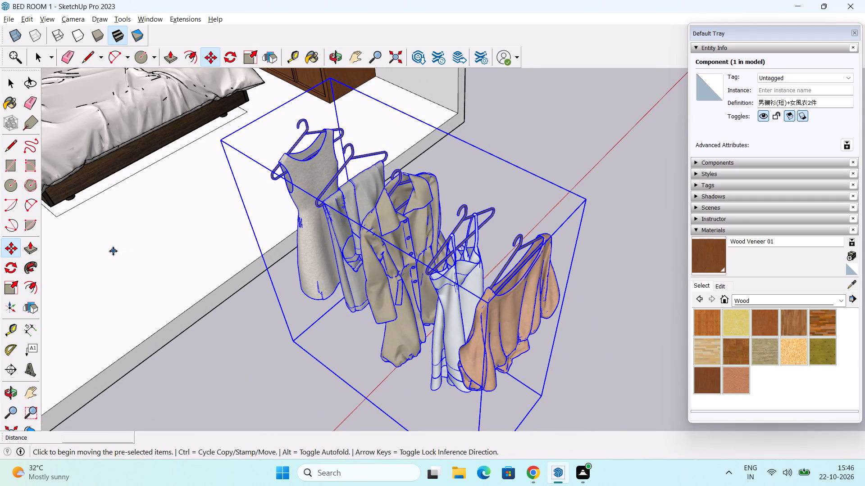
pyautogui.click(5, 290)
pyautogui.moveTo(525, 364); pyautogui.dragTo(431, 273)
pyautogui.moveTo(423, 310); pyautogui.dragTo(533, 184, button='middle')
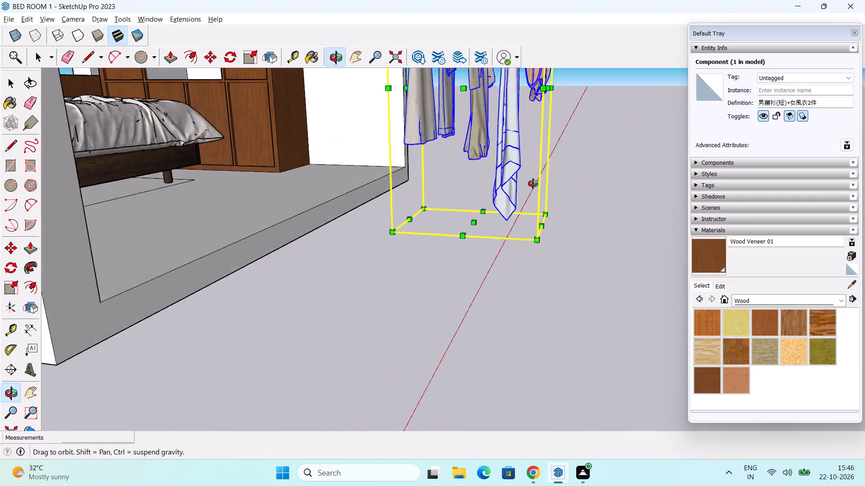
pyautogui.moveTo(533, 184); pyautogui.dragTo(518, 301, button='middle')
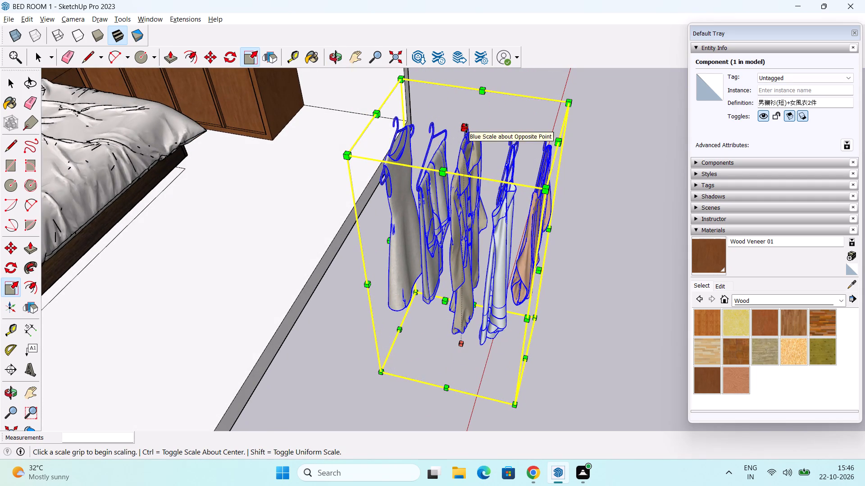
pyautogui.moveTo(466, 128); pyautogui.dragTo(468, 215)
pyautogui.moveTo(541, 221); pyautogui.dragTo(446, 228, button='middle')
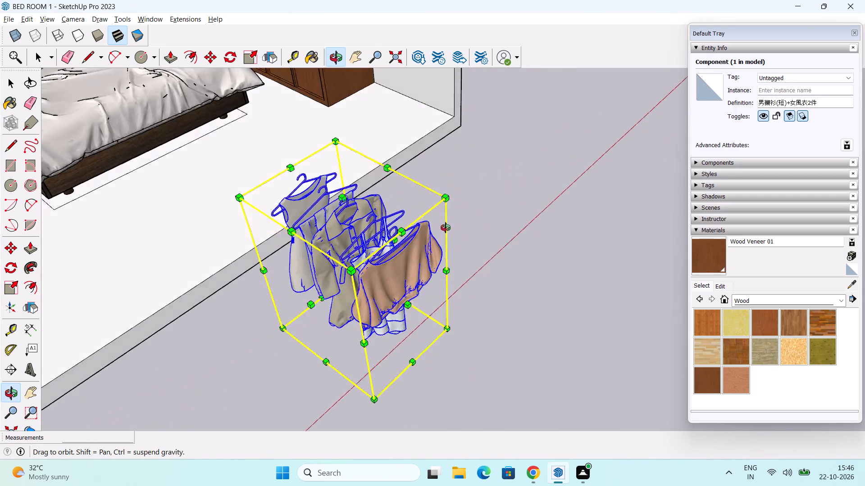
# Scale the clothes component to about 0.79 along the green axis and about 0.76 along the red axis.
pyautogui.moveTo(446, 228); pyautogui.dragTo(447, 253, button='middle')
pyautogui.moveTo(414, 354); pyautogui.dragTo(403, 324)
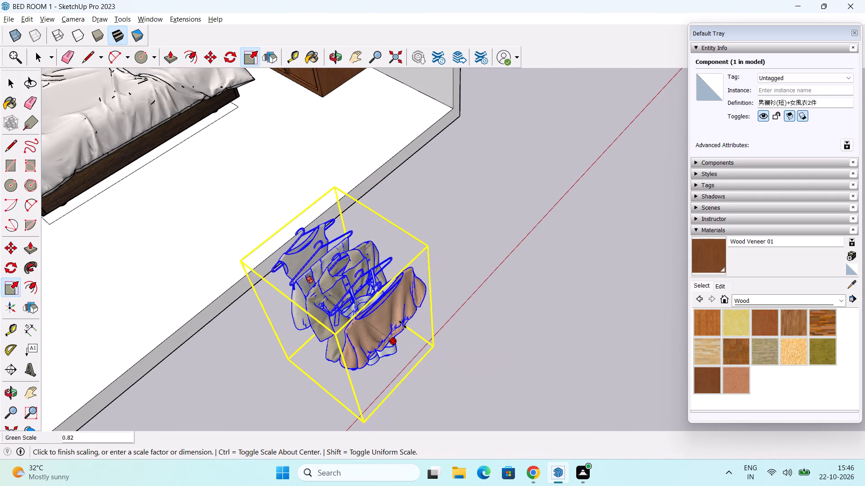
pyautogui.moveTo(403, 324); pyautogui.dragTo(402, 323)
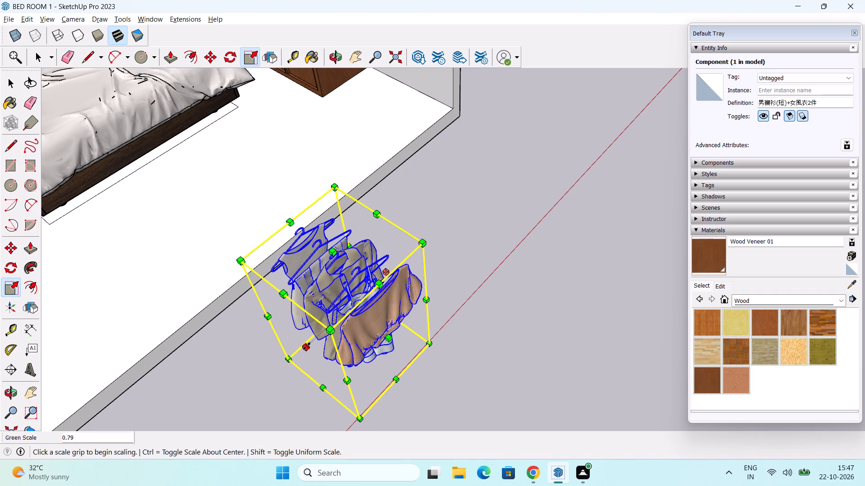
pyautogui.moveTo(307, 346); pyautogui.dragTo(328, 330)
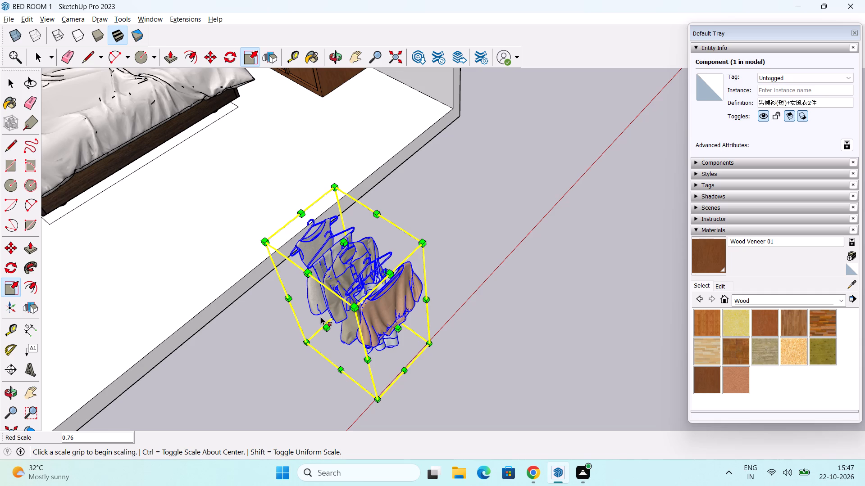
pyautogui.scroll(-2, 337, 310)
pyautogui.moveTo(363, 310); pyautogui.dragTo(460, 254, button='middle')
pyautogui.keyDown('shift'); pyautogui.moveTo(442, 247); pyautogui.dragTo(436, 279, button='middle'); pyautogui.keyUp('shift')
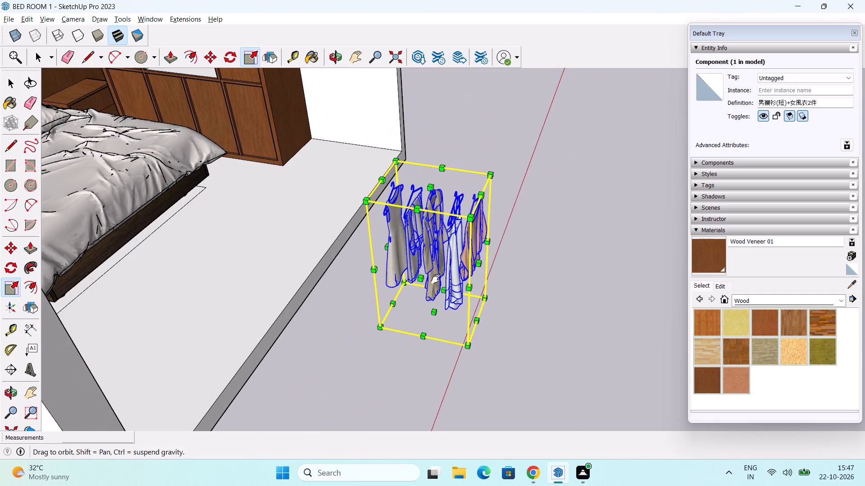
pyautogui.keyDown('shift'); pyautogui.moveTo(436, 279); pyautogui.dragTo(430, 314, button='middle'); pyautogui.keyUp('shift')
pyautogui.scroll(-2, 449, 272)
pyautogui.moveTo(450, 282); pyautogui.dragTo(408, 297, button='middle')
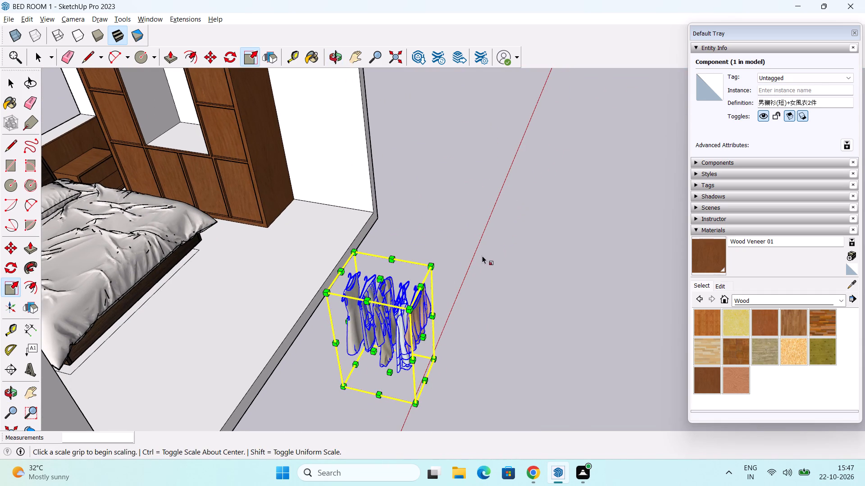
pyautogui.press('space')
pyautogui.scroll(2, 483, 265)
pyautogui.click(449, 273)
# Move the clothes component by a hanger hook from outside the room onto the hanging rod in the wardrobe recess.
pyautogui.scroll(5, 339, 316)
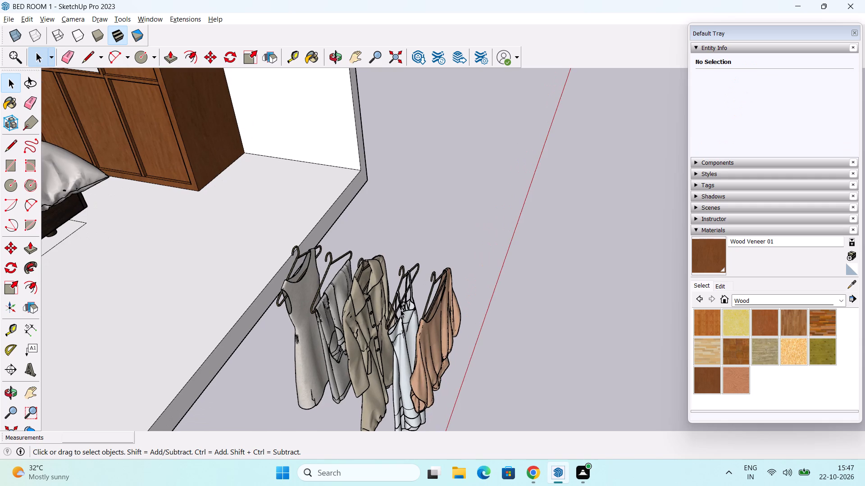
pyautogui.click(401, 310)
pyautogui.scroll(4, 410, 305)
pyautogui.press('m')
pyautogui.scroll(2, 422, 280)
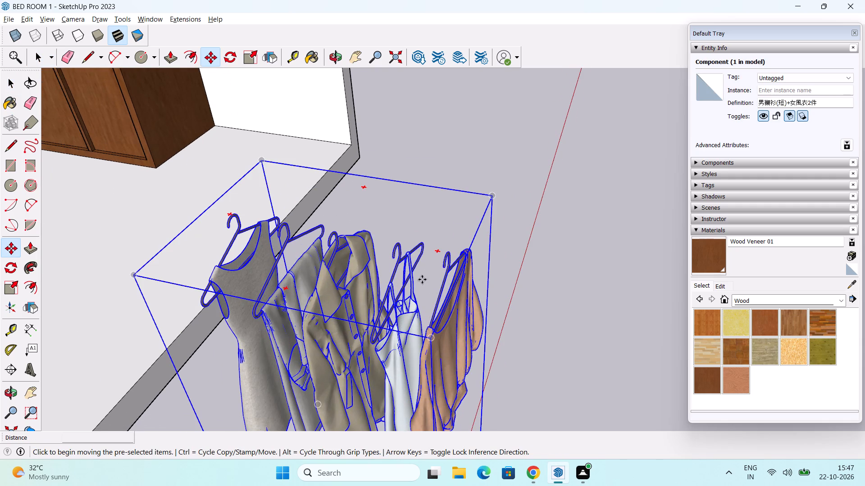
pyautogui.scroll(4, 422, 279)
pyautogui.moveTo(473, 251); pyautogui.dragTo(383, 289, button='middle')
pyautogui.scroll(-6, 391, 274)
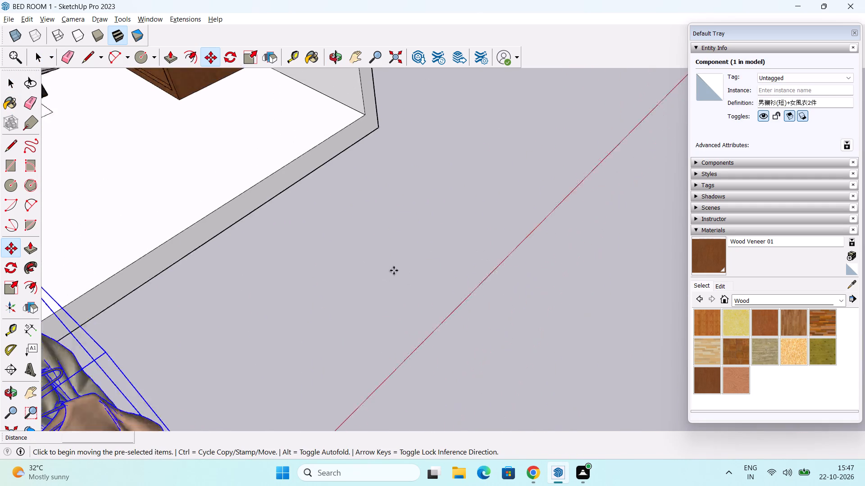
pyautogui.scroll(-7, 394, 270)
pyautogui.scroll(10, 320, 307)
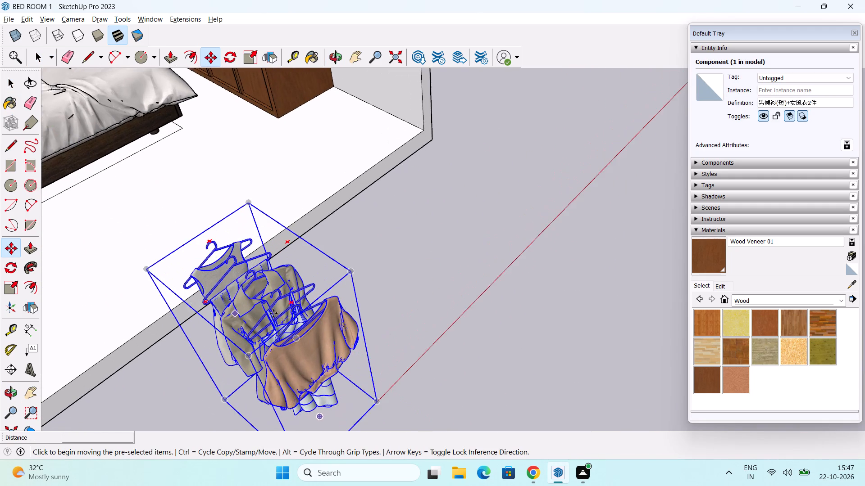
pyautogui.scroll(14, 273, 313)
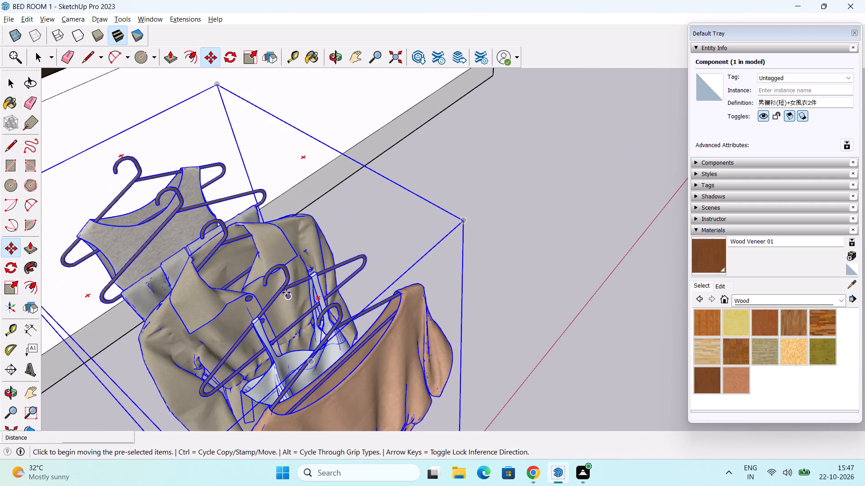
pyautogui.click(288, 282)
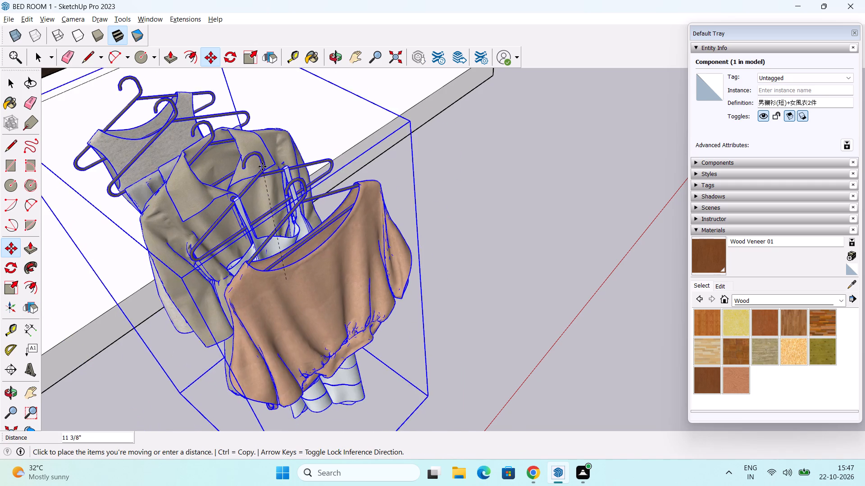
pyautogui.scroll(-6, 262, 166)
pyautogui.keyDown('shift'); pyautogui.moveTo(251, 137); pyautogui.dragTo(328, 328, button='middle'); pyautogui.keyUp('shift')
pyautogui.scroll(-4, 279, 121)
pyautogui.moveTo(215, 82); pyautogui.dragTo(290, 226, button='middle')
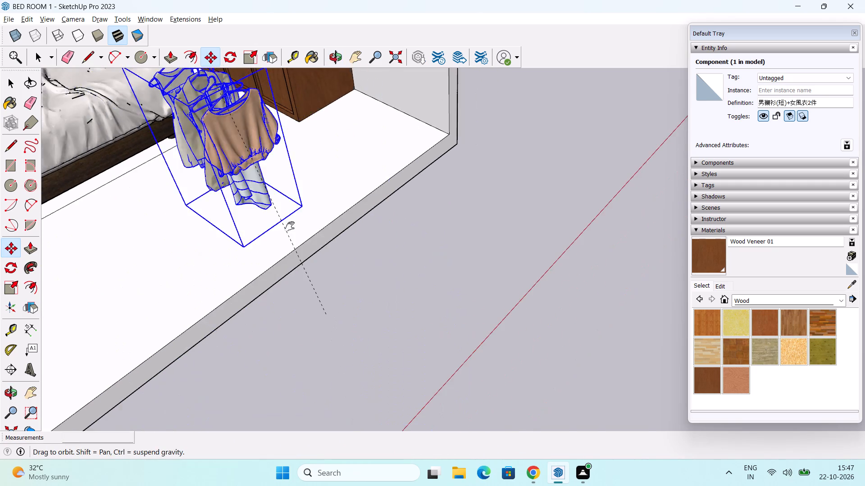
pyautogui.moveTo(290, 226); pyautogui.dragTo(317, 310, button='middle')
pyautogui.keyDown('shift'); pyautogui.moveTo(246, 158); pyautogui.dragTo(315, 320, button='middle'); pyautogui.keyUp('shift')
pyautogui.scroll(8, 328, 298)
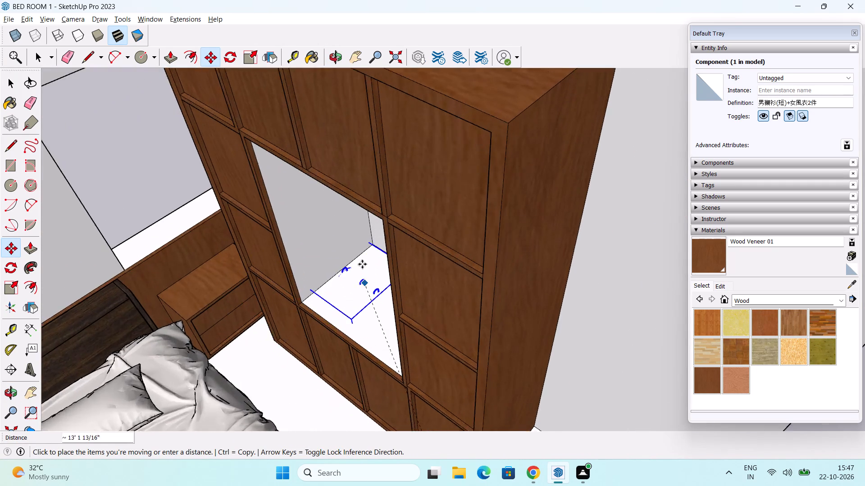
pyautogui.scroll(1, 362, 264)
pyautogui.moveTo(348, 283); pyautogui.dragTo(401, 127, button='middle')
pyautogui.moveTo(405, 128); pyautogui.dragTo(410, 230, button='middle')
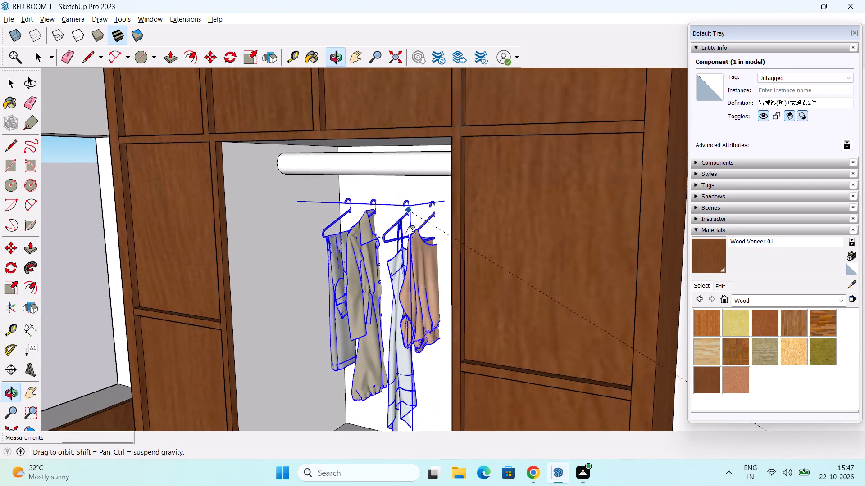
pyautogui.moveTo(410, 230); pyautogui.dragTo(410, 250, button='middle')
pyautogui.scroll(8, 451, 234)
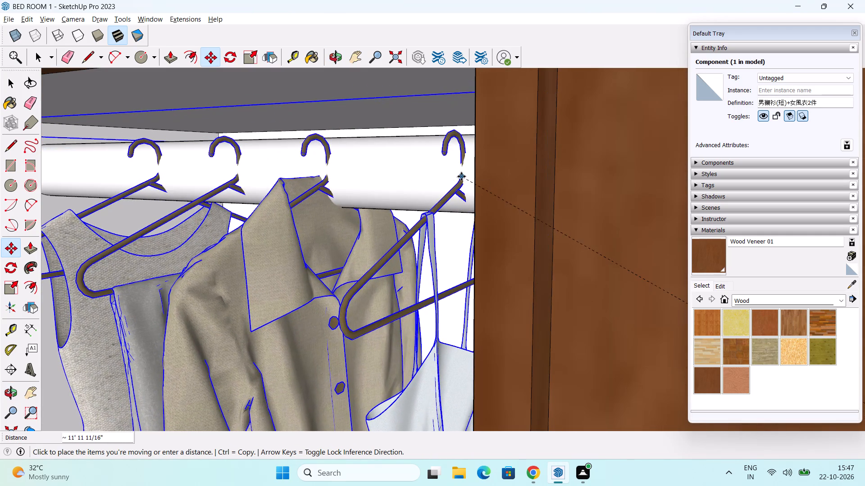
pyautogui.click(453, 182)
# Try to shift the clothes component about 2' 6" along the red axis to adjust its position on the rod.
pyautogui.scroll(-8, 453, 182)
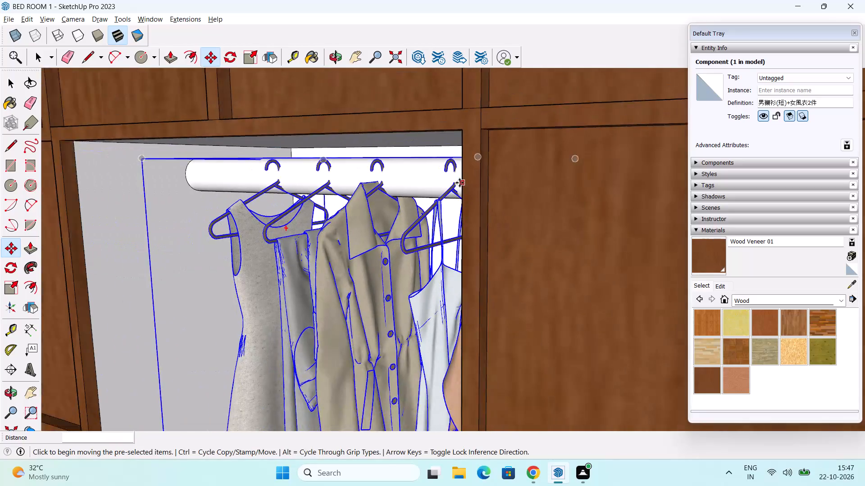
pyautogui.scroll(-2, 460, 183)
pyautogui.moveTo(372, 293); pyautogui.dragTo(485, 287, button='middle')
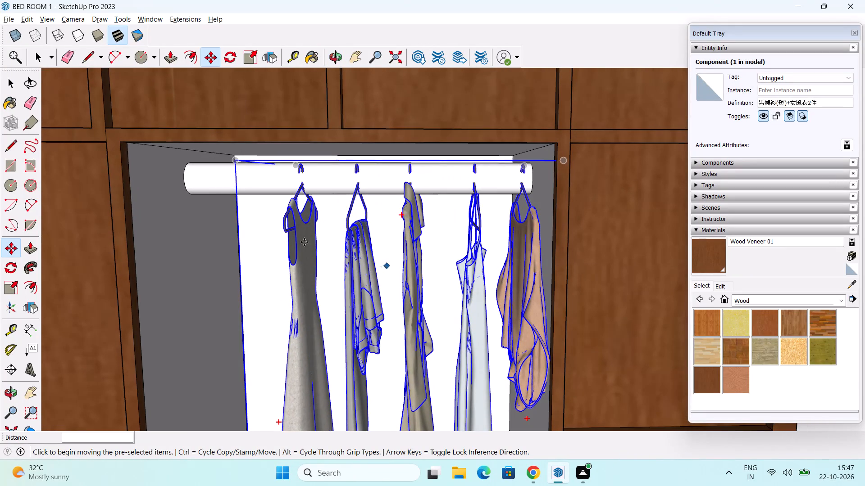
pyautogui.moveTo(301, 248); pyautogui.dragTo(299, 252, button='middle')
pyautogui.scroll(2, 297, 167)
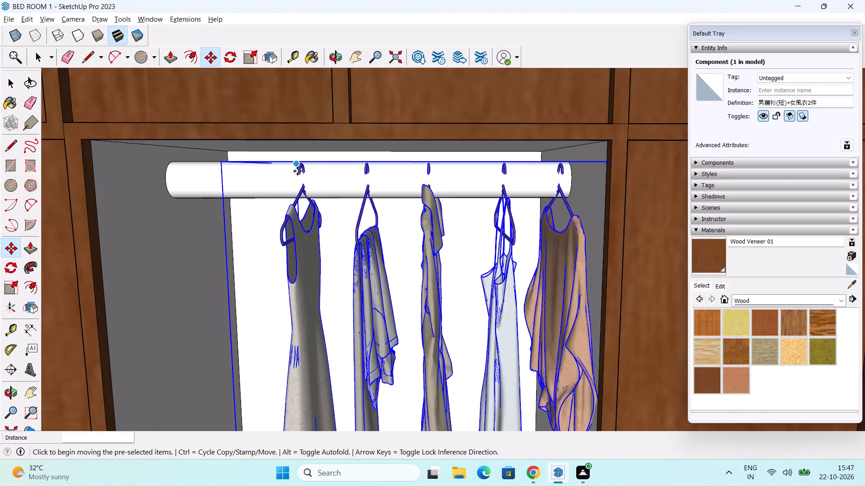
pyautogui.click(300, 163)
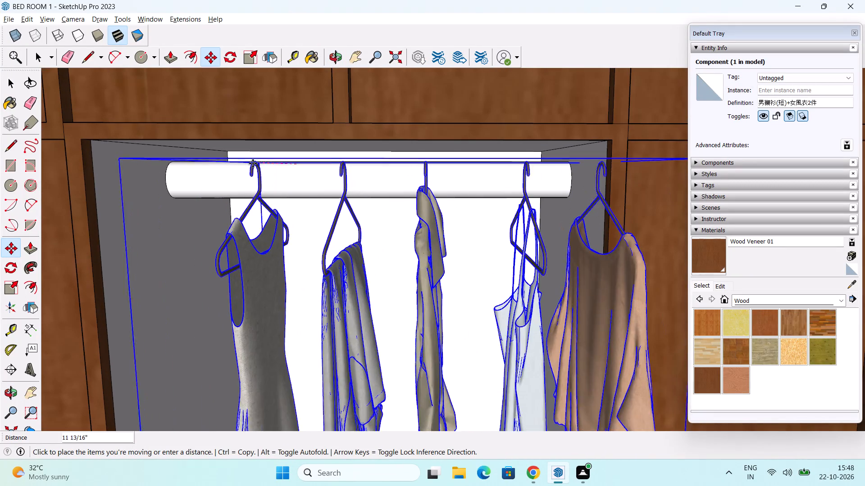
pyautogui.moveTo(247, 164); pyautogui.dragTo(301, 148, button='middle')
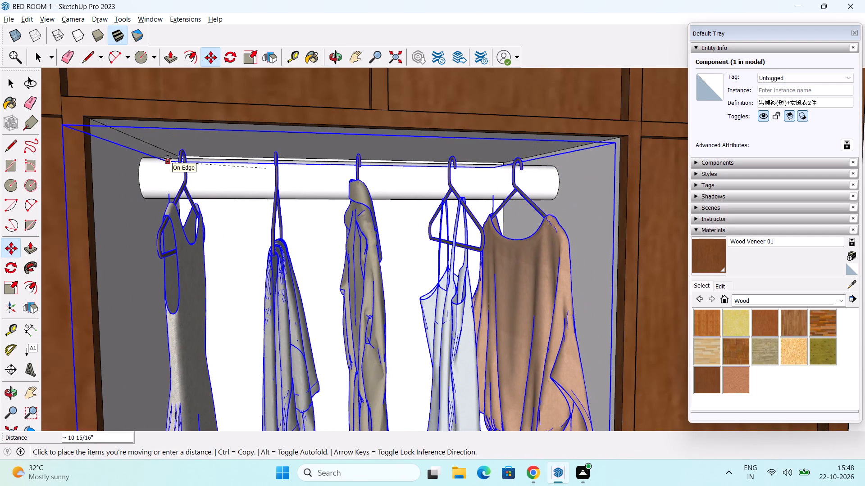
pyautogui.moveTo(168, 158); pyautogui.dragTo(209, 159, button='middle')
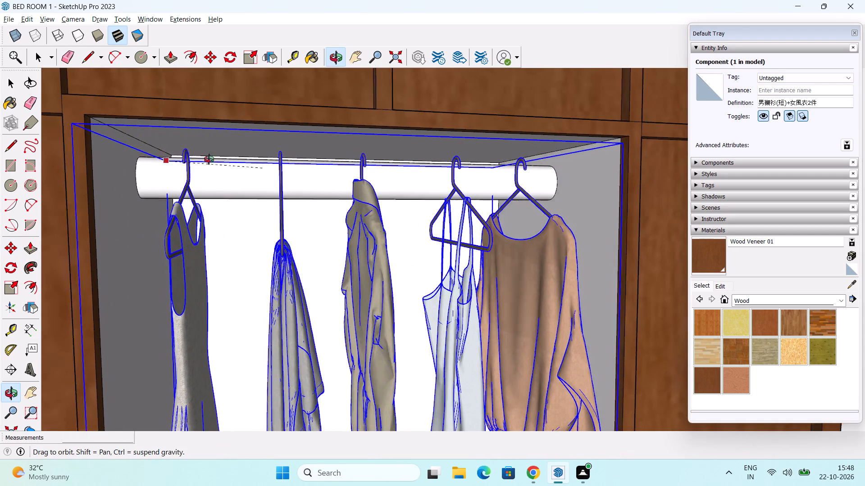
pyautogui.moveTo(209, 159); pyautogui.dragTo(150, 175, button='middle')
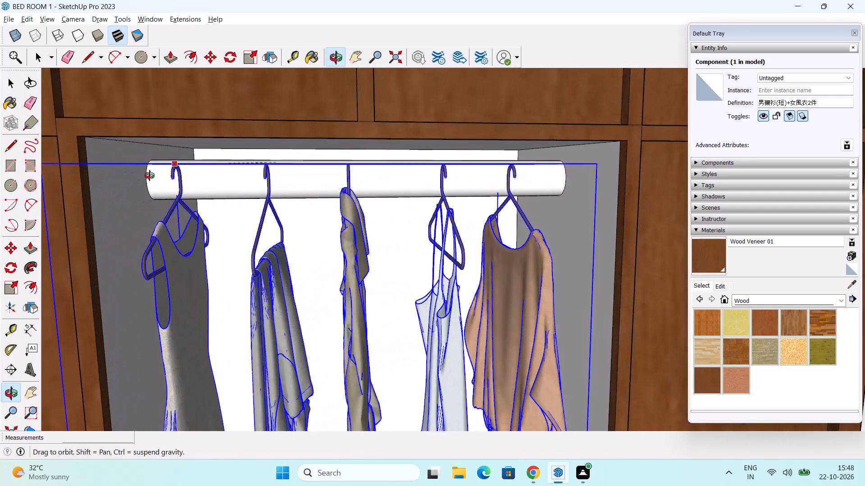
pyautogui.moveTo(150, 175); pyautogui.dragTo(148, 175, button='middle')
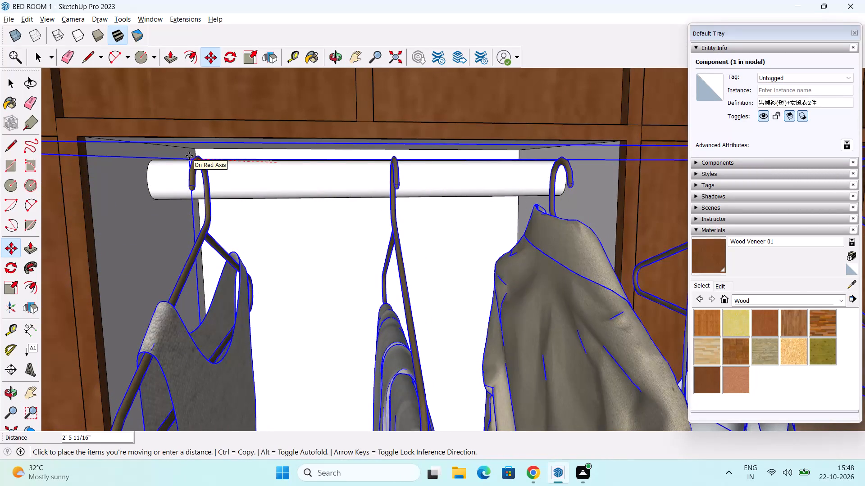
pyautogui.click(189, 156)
# Move the clothes component about 2' 7" by the hook of the peach top's hanger, placing the hook on the rod inside the recess.
pyautogui.moveTo(219, 170); pyautogui.dragTo(62, 142, button='middle')
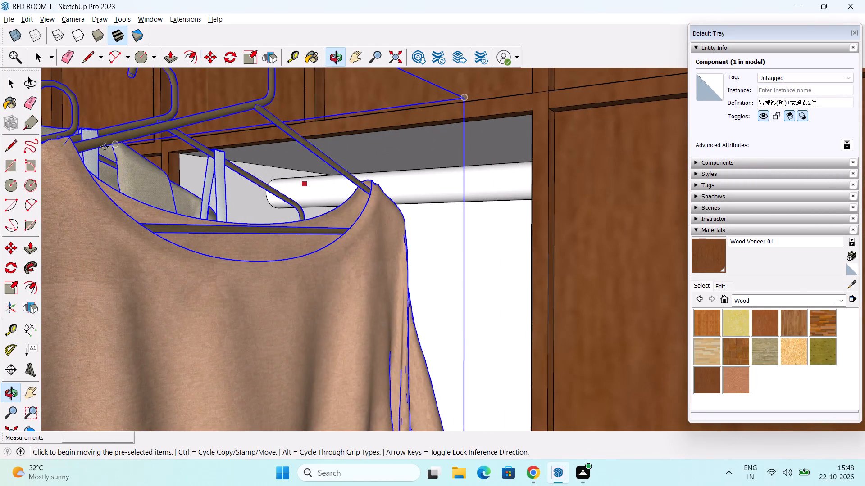
pyautogui.scroll(-6, 190, 153)
pyautogui.moveTo(404, 210); pyautogui.dragTo(389, 291, button='middle')
pyautogui.moveTo(342, 265); pyautogui.dragTo(326, 289, button='middle')
pyautogui.scroll(2, 319, 297)
pyautogui.moveTo(317, 327); pyautogui.dragTo(369, 234, button='middle')
pyautogui.keyDown('shift'); pyautogui.moveTo(302, 230); pyautogui.dragTo(300, 324, button='middle'); pyautogui.keyUp('shift')
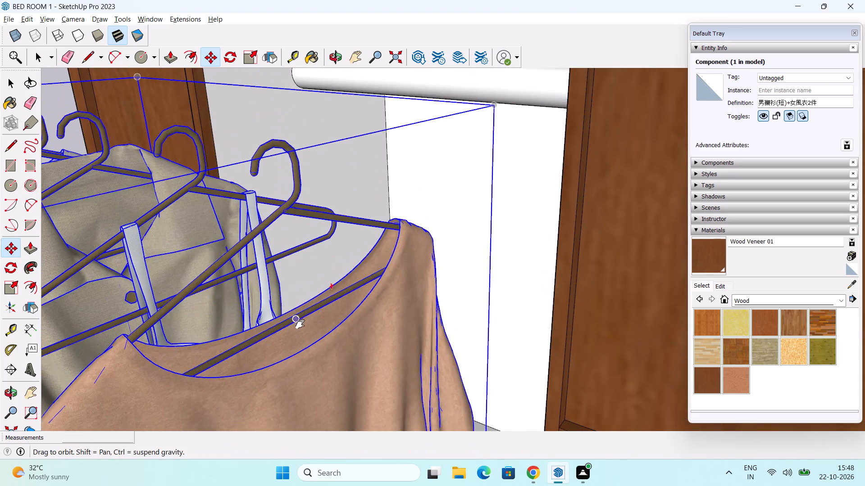
pyautogui.keyDown('shift'); pyautogui.moveTo(300, 324); pyautogui.dragTo(300, 325, button='middle'); pyautogui.keyUp('shift')
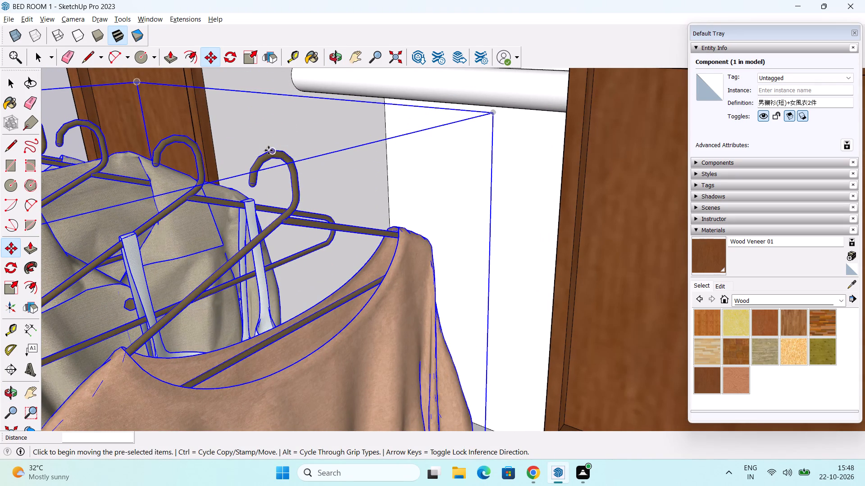
pyautogui.moveTo(269, 150); pyautogui.dragTo(288, 151)
pyautogui.scroll(-2, 373, 118)
pyautogui.keyDown('shift'); pyautogui.moveTo(389, 114); pyautogui.dragTo(363, 258, button='middle'); pyautogui.keyUp('shift')
pyautogui.moveTo(405, 289); pyautogui.dragTo(450, 146, button='middle')
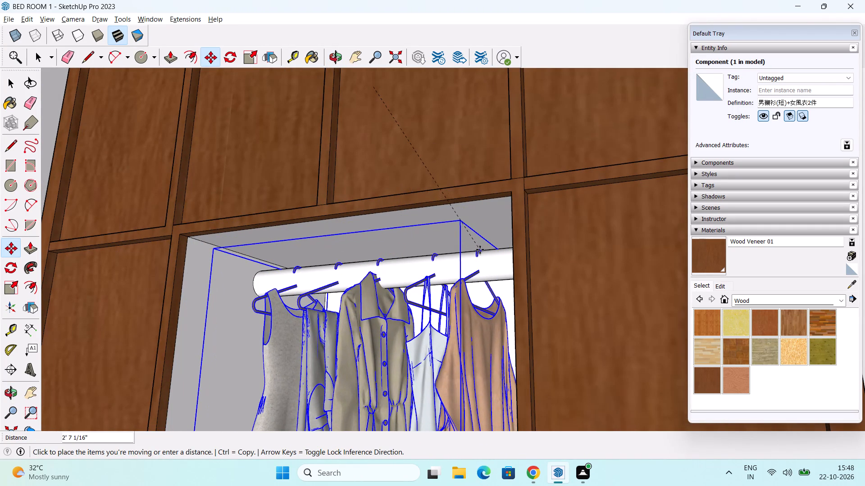
pyautogui.click(480, 250)
# Inspect how the hangers sit on the rod and how the clothes fit within the wardrobe recess.
pyautogui.moveTo(488, 275); pyautogui.dragTo(509, 304, button='middle')
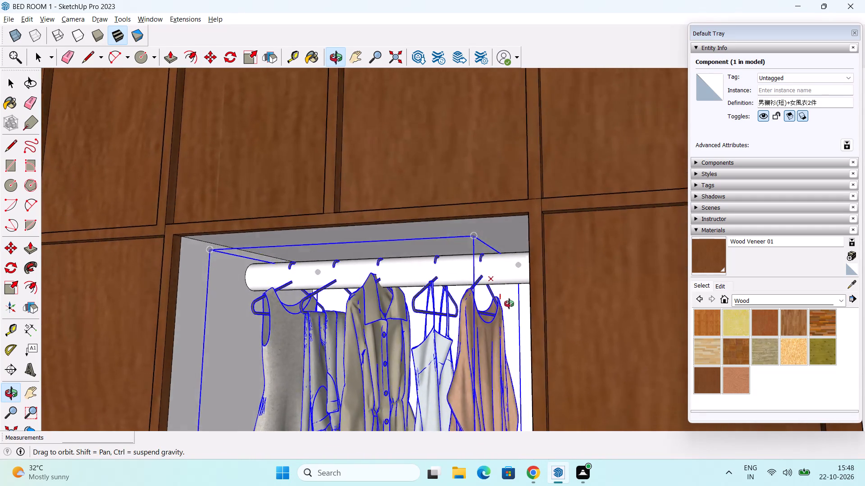
pyautogui.moveTo(509, 304); pyautogui.dragTo(510, 321, button='middle')
pyautogui.scroll(5, 482, 265)
pyautogui.moveTo(509, 284); pyautogui.dragTo(508, 234, button='middle')
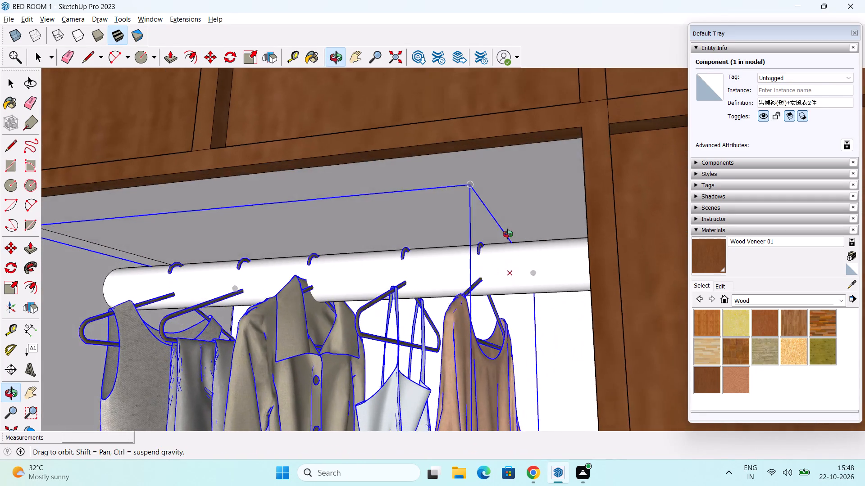
pyautogui.moveTo(508, 234); pyautogui.dragTo(501, 284, button='middle')
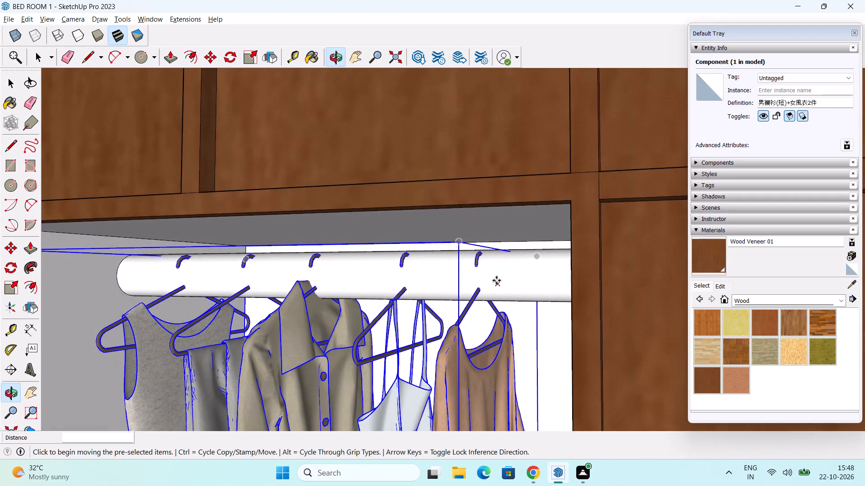
pyautogui.scroll(-4, 498, 279)
pyautogui.moveTo(500, 293); pyautogui.dragTo(455, 259, button='middle')
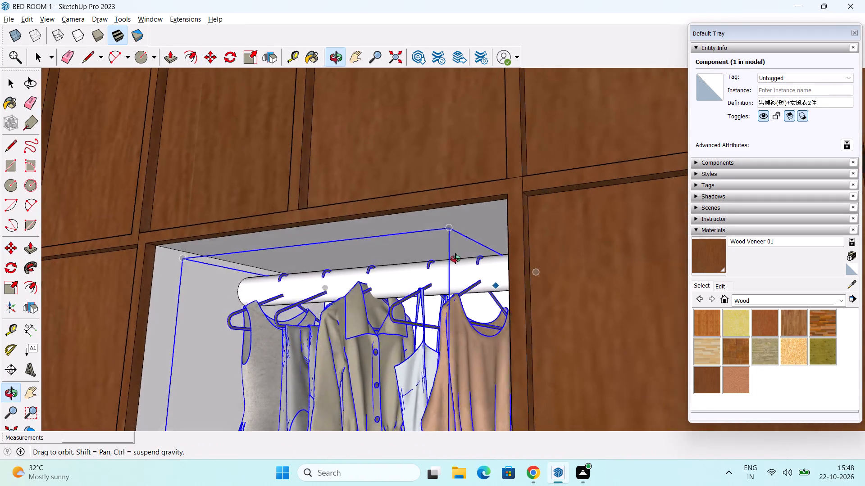
pyautogui.moveTo(455, 259); pyautogui.dragTo(454, 296, button='middle')
pyautogui.scroll(-14, 454, 282)
pyautogui.press('space')
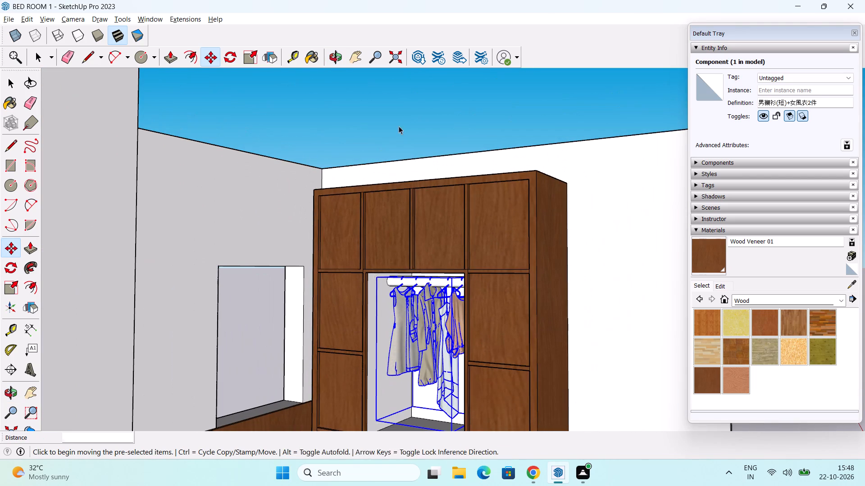
pyautogui.click(397, 99)
pyautogui.moveTo(474, 366); pyautogui.dragTo(451, 429, button='middle')
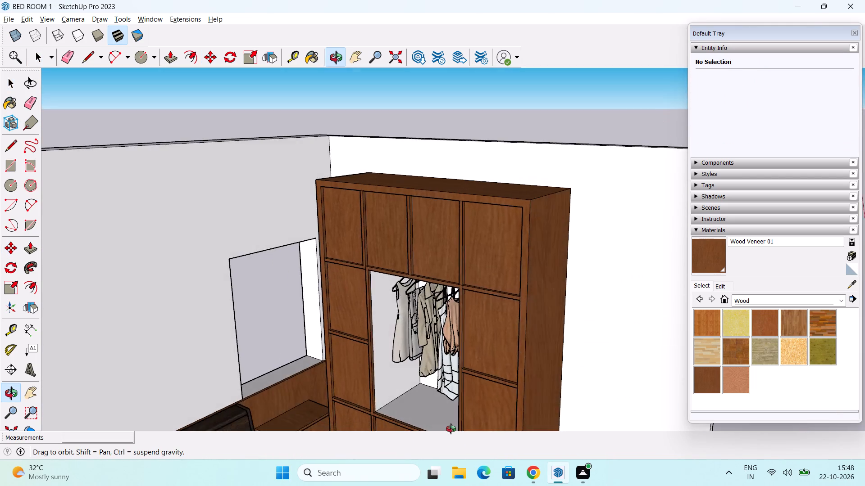
pyautogui.moveTo(451, 429); pyautogui.dragTo(517, 394, button='middle')
pyautogui.scroll(-1, 487, 366)
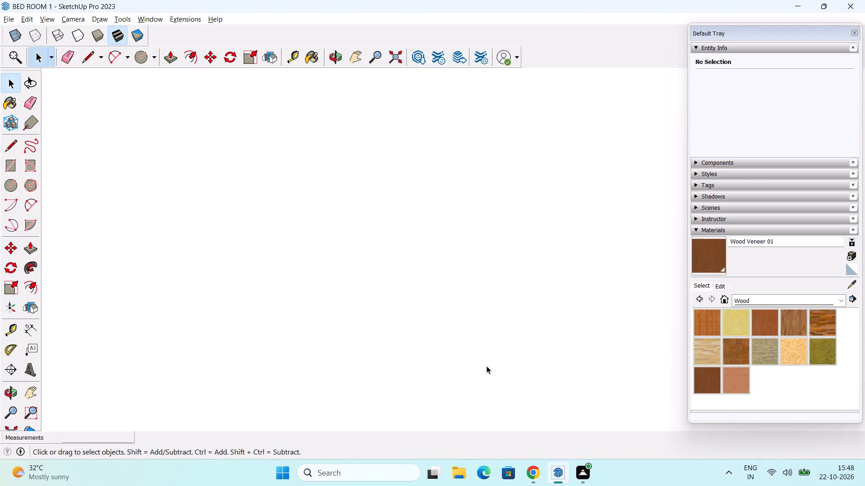
pyautogui.moveTo(487, 363); pyautogui.dragTo(333, 394, button='middle')
pyautogui.click(398, 60)
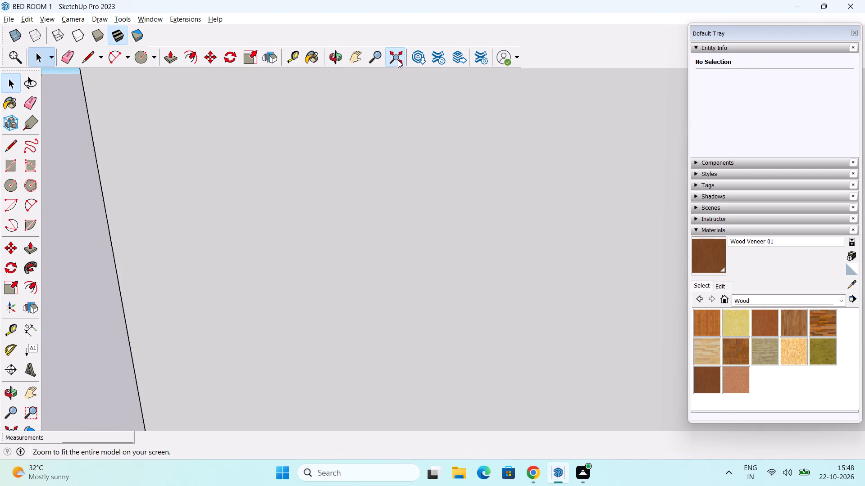
# Examine how the clothes hang on the rod inside the wardrobe recess from several angles around the bed.
pyautogui.moveTo(524, 264); pyautogui.dragTo(460, 239, button='middle')
pyautogui.scroll(12, 576, 156)
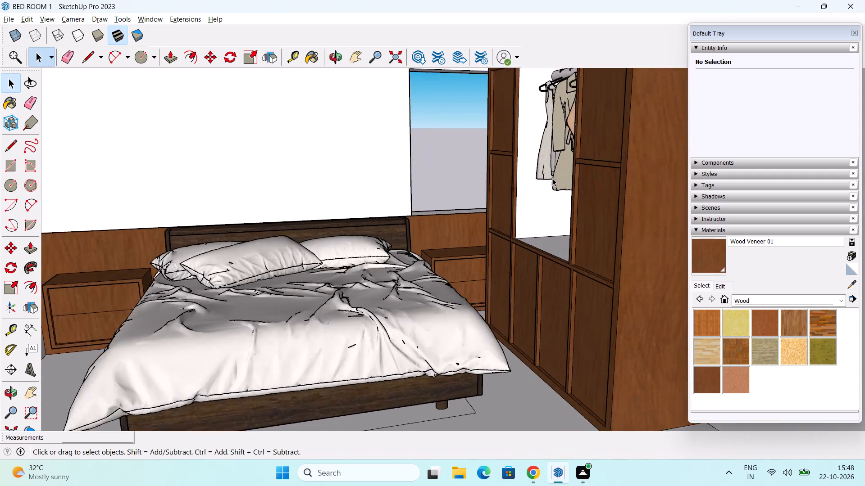
pyautogui.moveTo(561, 180); pyautogui.dragTo(685, 262, button='middle')
pyautogui.moveTo(564, 156); pyautogui.dragTo(524, 256, button='middle')
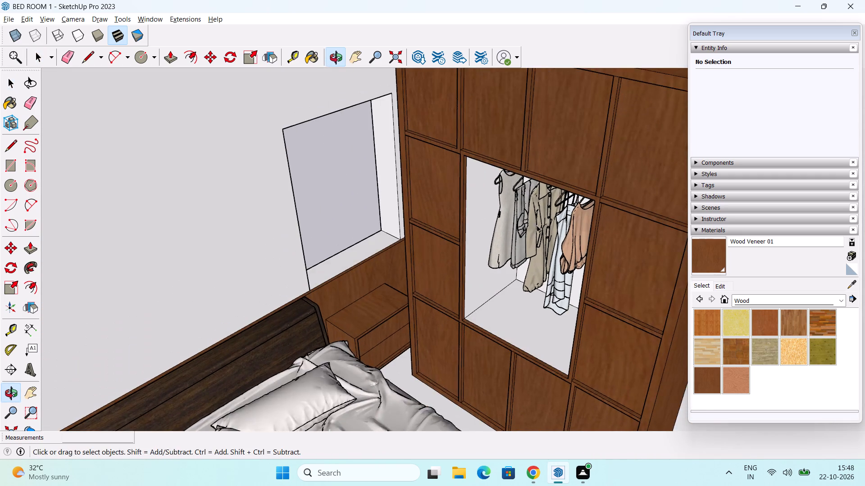
pyautogui.scroll(2, 542, 221)
pyautogui.moveTo(545, 298); pyautogui.dragTo(530, 234, button='middle')
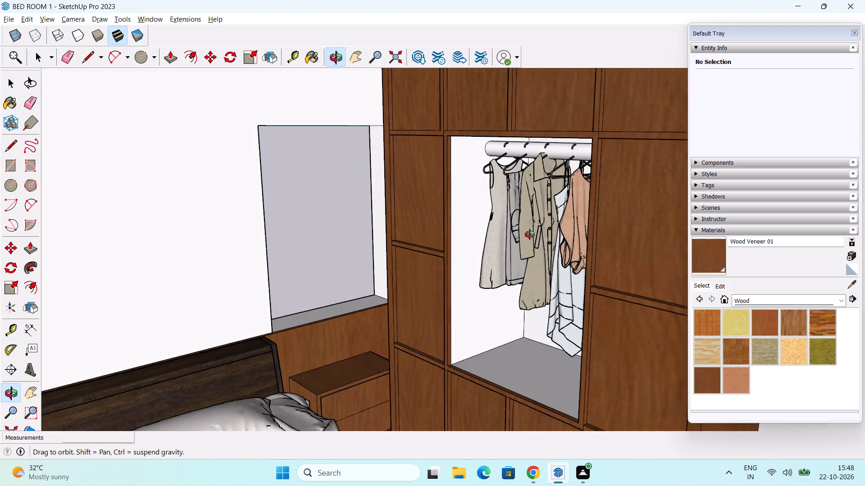
pyautogui.moveTo(530, 234); pyautogui.dragTo(571, 245, button='middle')
pyautogui.scroll(-2, 556, 237)
pyautogui.moveTo(556, 237); pyautogui.dragTo(528, 272, button='middle')
pyautogui.moveTo(528, 274); pyautogui.dragTo(588, 247, button='middle')
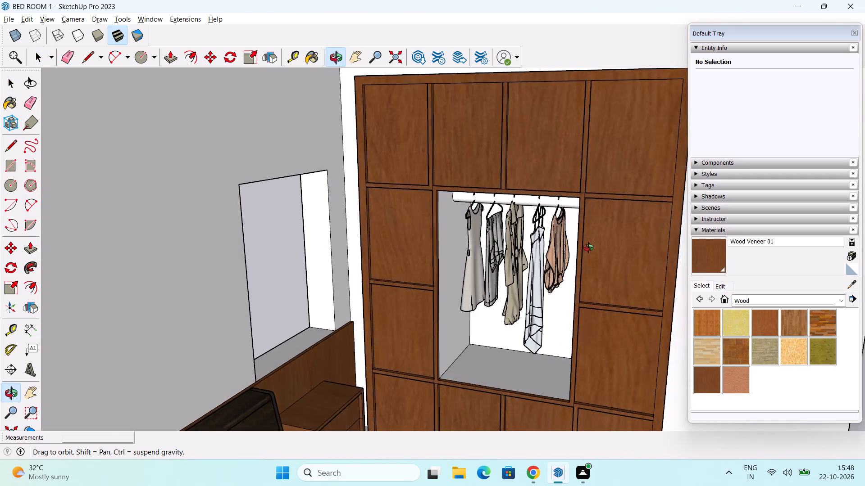
pyautogui.moveTo(588, 247); pyautogui.dragTo(537, 261, button='middle')
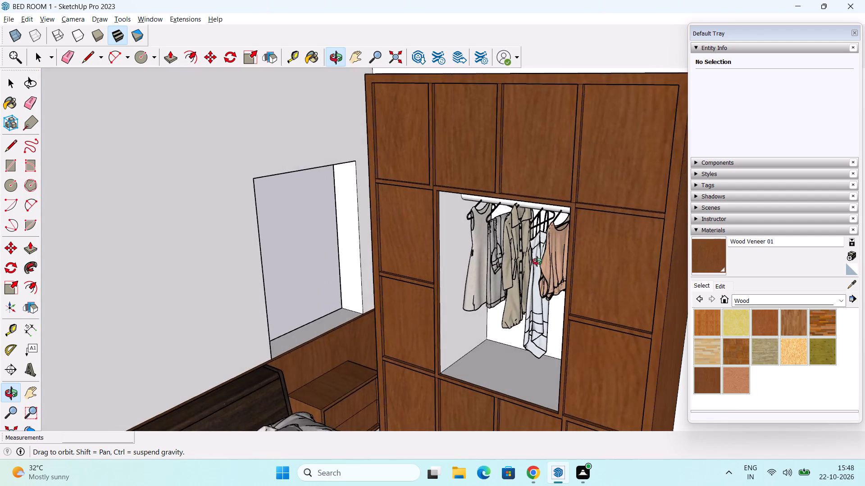
pyautogui.moveTo(537, 261); pyautogui.dragTo(570, 247, button='middle')
pyautogui.scroll(5, 540, 234)
# Scale the clothes component narrower along the hanging rod from its outer side face, bringing the hangers closer together.
pyautogui.click(532, 250)
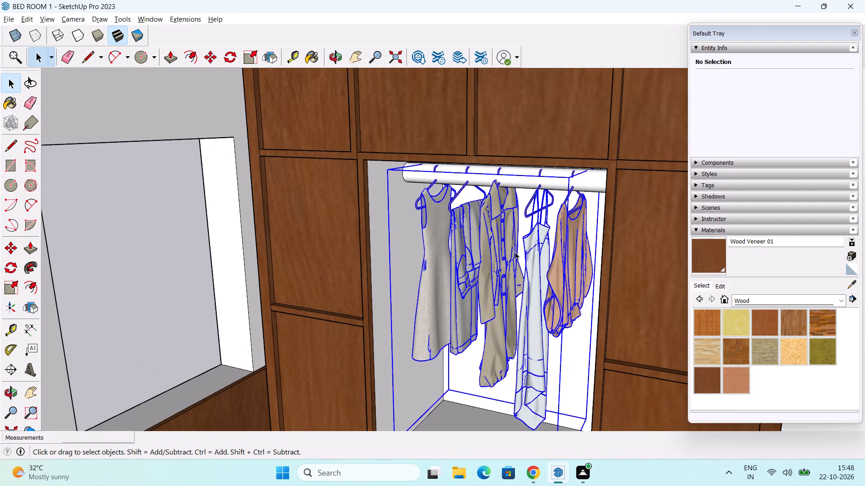
pyautogui.moveTo(11, 291); pyautogui.dragTo(24, 290)
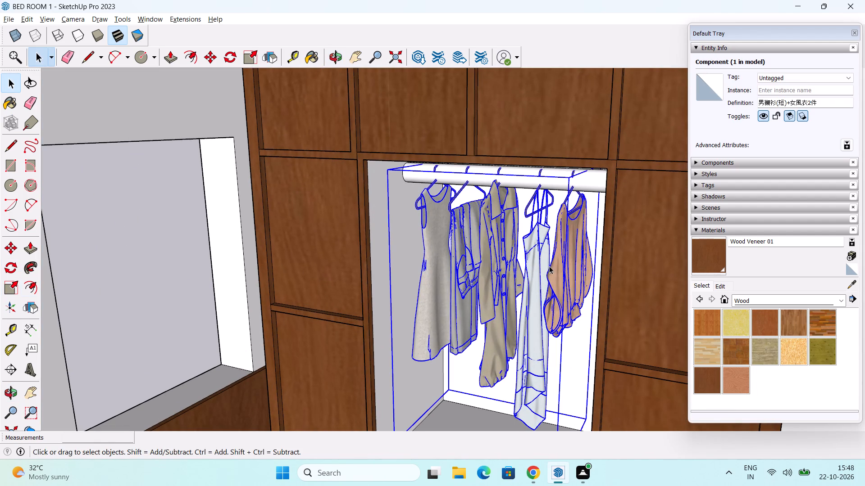
pyautogui.click(17, 294)
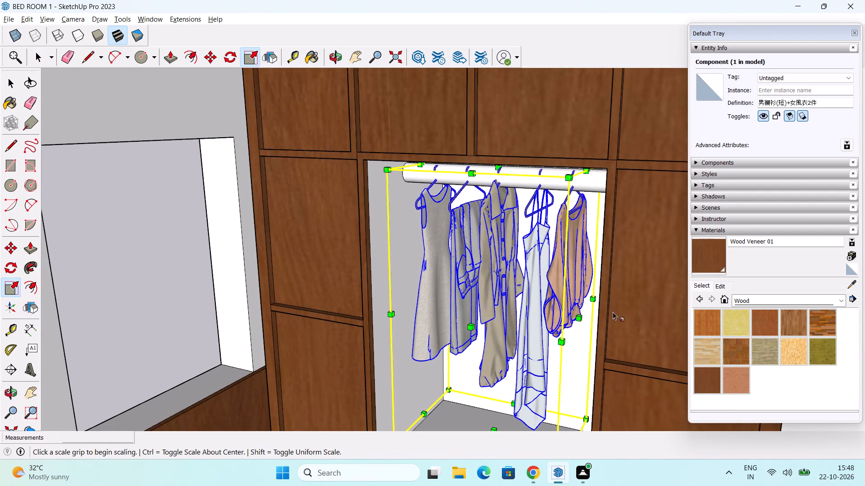
pyautogui.moveTo(579, 317); pyautogui.dragTo(489, 287)
# Scale the clothes component by about 1.10 along the green axis, extending it towards the recess's window-side wall.
pyautogui.moveTo(499, 288); pyautogui.dragTo(613, 310, button='middle')
pyautogui.scroll(4, 409, 265)
pyautogui.moveTo(398, 306); pyautogui.dragTo(387, 304)
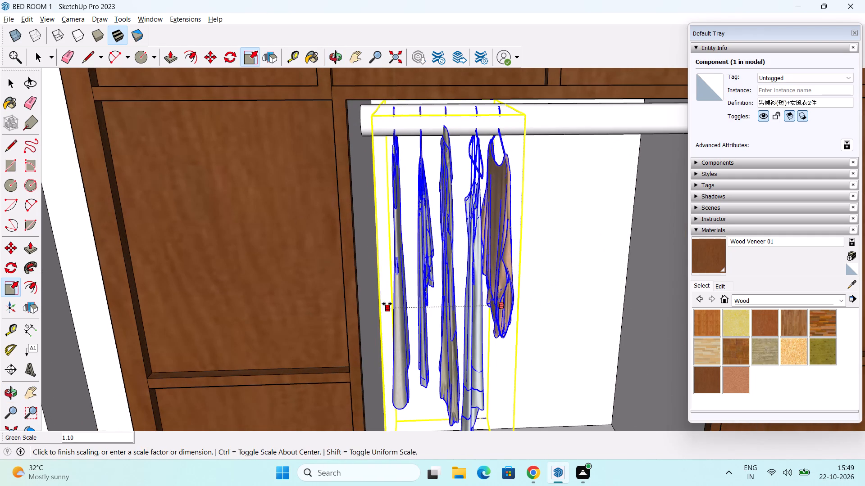
pyautogui.moveTo(387, 304); pyautogui.dragTo(386, 304)
# Stretch the clothes component slightly taller from its top face, raising the hanger hooks relative to the rod.
pyautogui.moveTo(460, 261); pyautogui.dragTo(465, 306, button='middle')
pyautogui.moveTo(455, 255); pyautogui.dragTo(470, 224, button='middle')
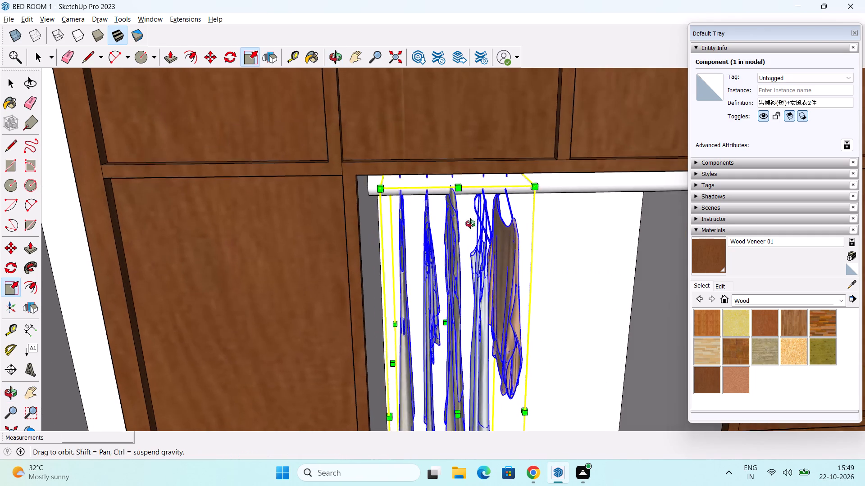
pyautogui.moveTo(470, 224); pyautogui.dragTo(474, 178, button='middle')
pyautogui.moveTo(451, 176); pyautogui.dragTo(454, 162)
# Inspect the hanger hooks against the top of the rod from the front and from below.
pyautogui.moveTo(504, 215); pyautogui.dragTo(315, 254, button='middle')
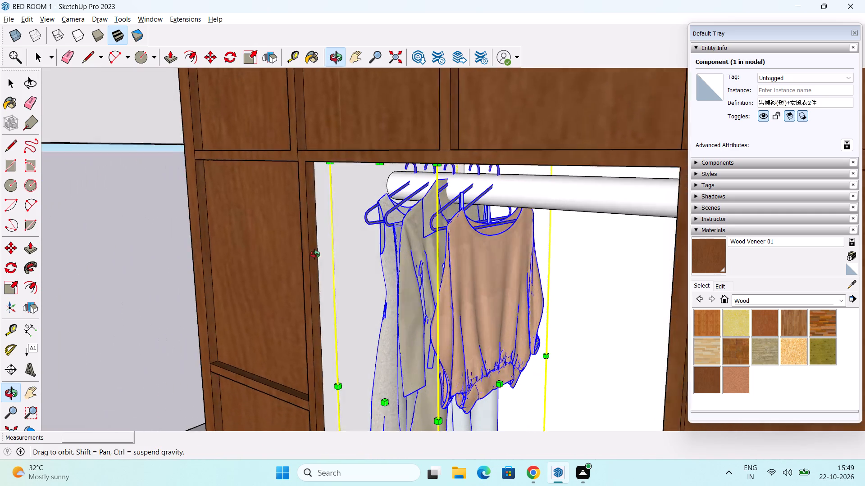
pyautogui.moveTo(315, 254); pyautogui.dragTo(302, 243, button='middle')
pyautogui.moveTo(446, 210); pyautogui.dragTo(450, 256, button='middle')
pyautogui.scroll(2, 457, 252)
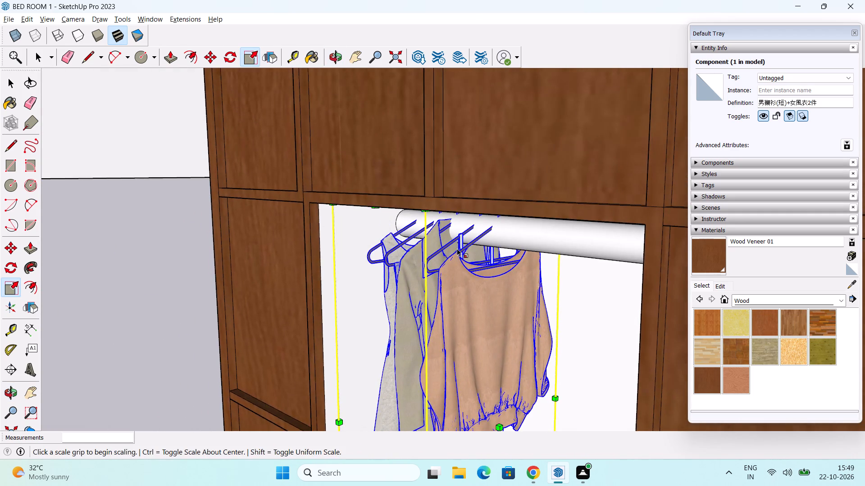
pyautogui.moveTo(469, 253); pyautogui.dragTo(456, 222, button='middle')
pyautogui.scroll(7, 502, 206)
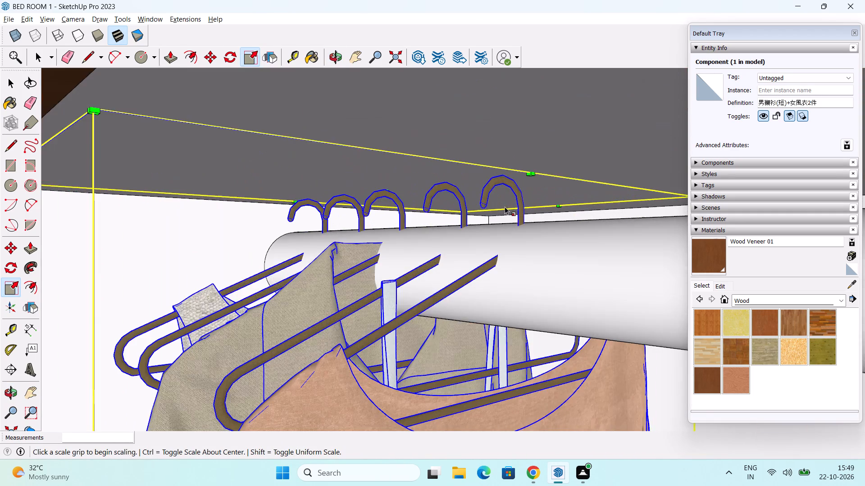
pyautogui.moveTo(512, 209); pyautogui.dragTo(504, 243, button='middle')
pyautogui.moveTo(504, 243); pyautogui.dragTo(520, 194, button='middle')
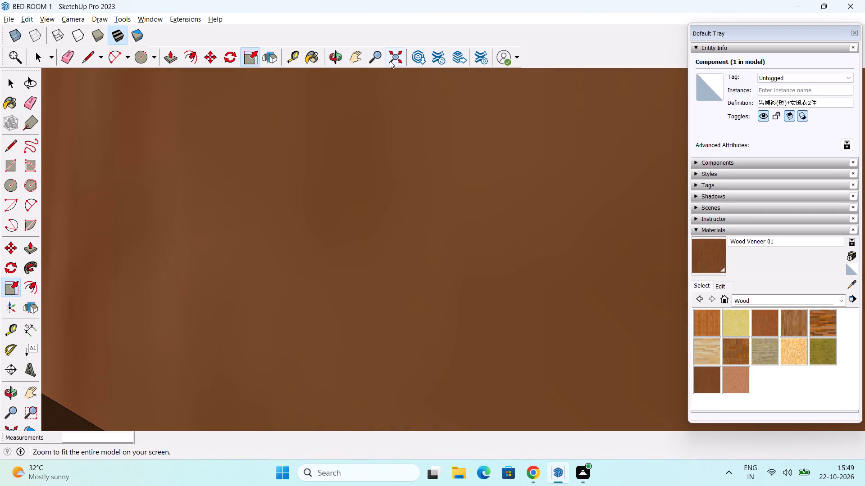
# Move the clothes component about 1" down by the top of the peach top's hanger hook, onto the rod.
pyautogui.click(397, 60)
pyautogui.scroll(2, 525, 190)
pyautogui.scroll(4, 489, 222)
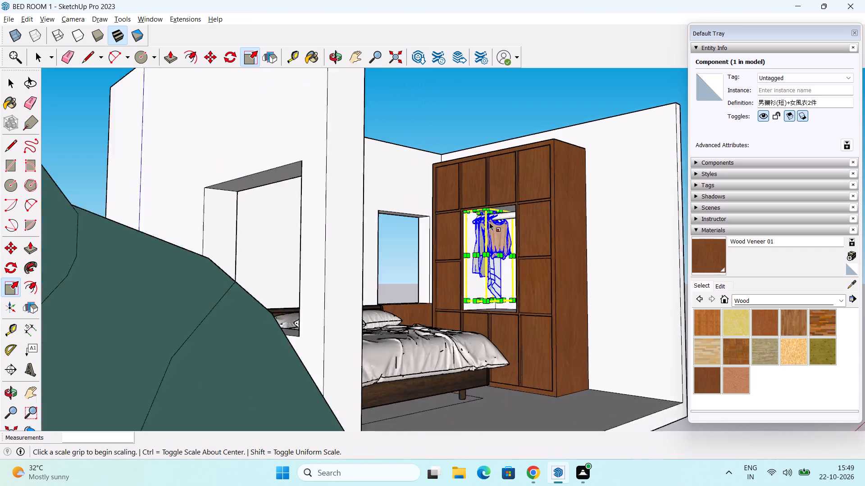
pyautogui.scroll(20, 489, 222)
pyautogui.scroll(2, 489, 222)
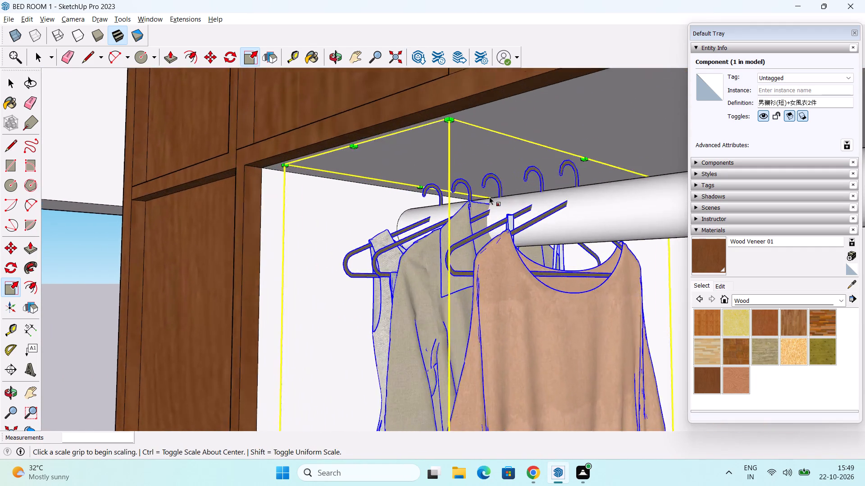
pyautogui.scroll(3, 489, 197)
pyautogui.moveTo(505, 197); pyautogui.dragTo(472, 195, button='middle')
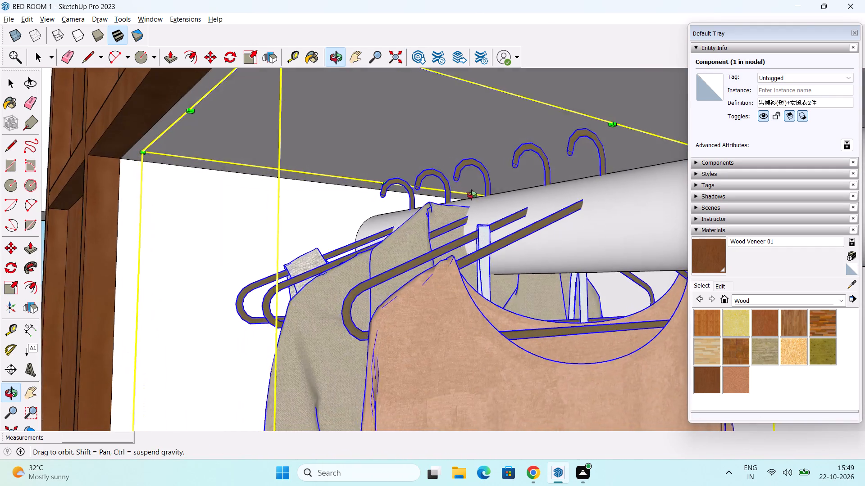
pyautogui.moveTo(472, 195); pyautogui.dragTo(442, 220, button='middle')
pyautogui.press('space')
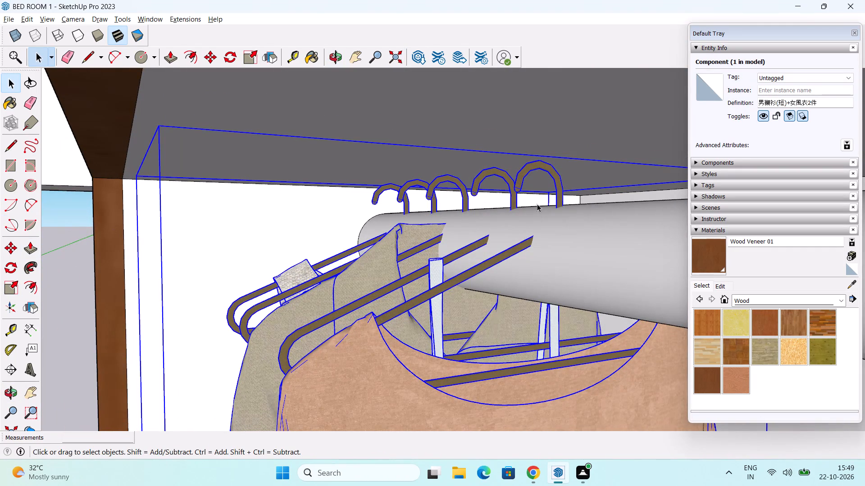
pyautogui.press('m')
pyautogui.click(541, 163)
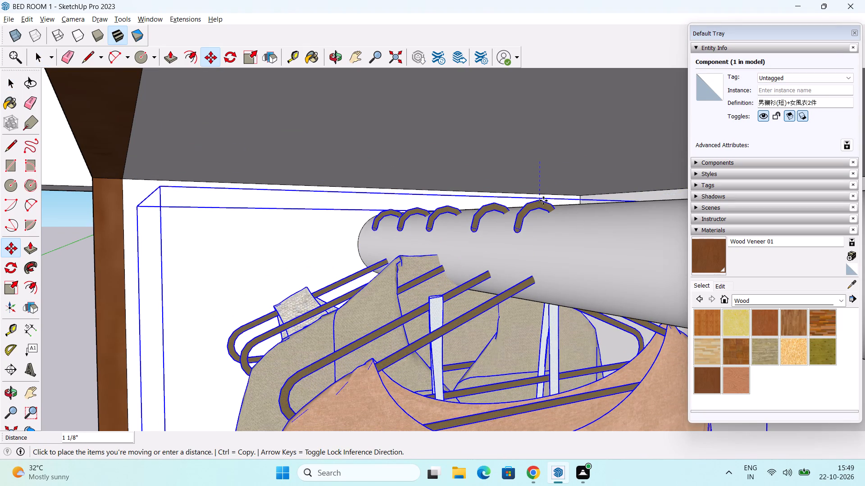
pyautogui.click(543, 198)
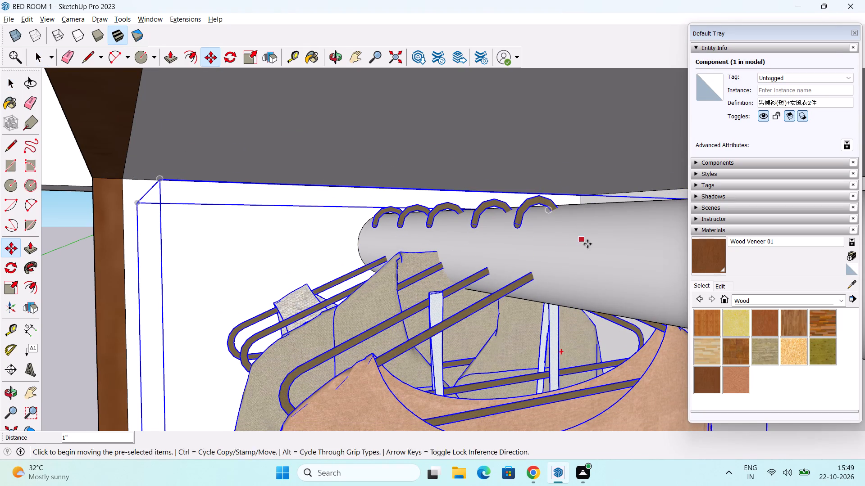
# Move the clothes component about 1 9/16" along the red axis by a hanger hook to align it across the rod.
pyautogui.moveTo(587, 244); pyautogui.dragTo(462, 271, button='middle')
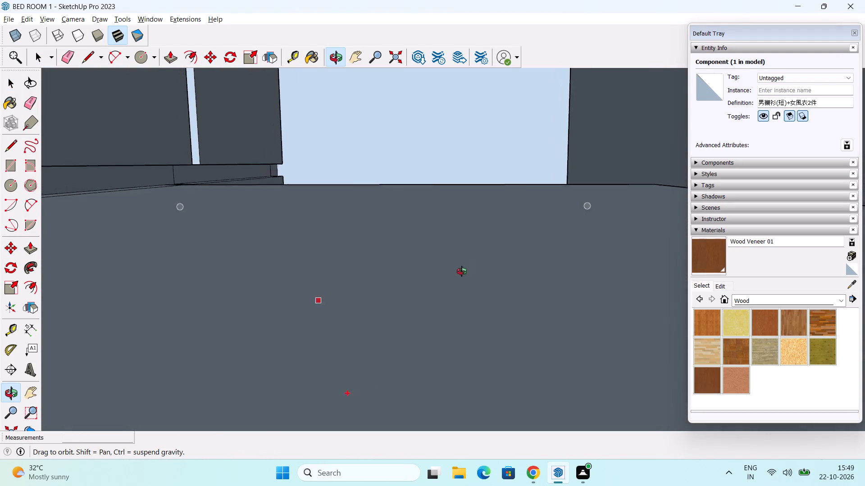
pyautogui.moveTo(462, 271); pyautogui.dragTo(450, 259, button='middle')
pyautogui.click(314, 220)
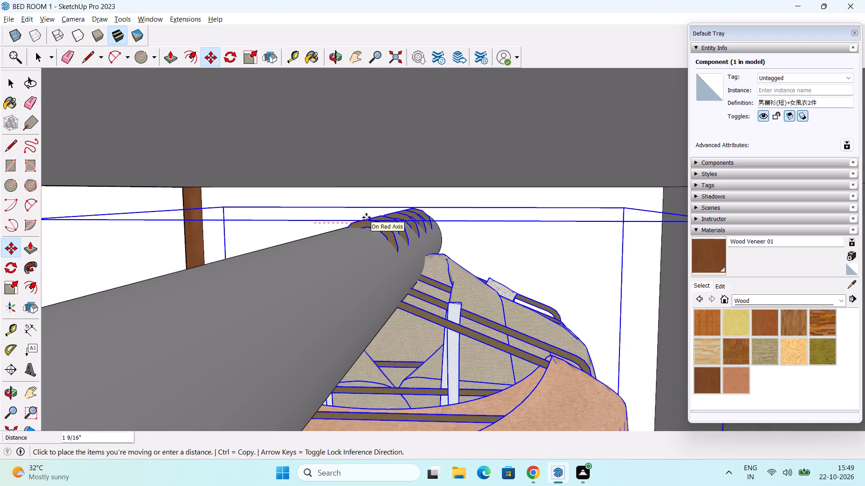
pyautogui.click(366, 217)
pyautogui.scroll(-2, 373, 223)
pyautogui.moveTo(374, 240); pyautogui.dragTo(545, 246, button='middle')
pyautogui.scroll(-1, 545, 246)
pyautogui.press('space')
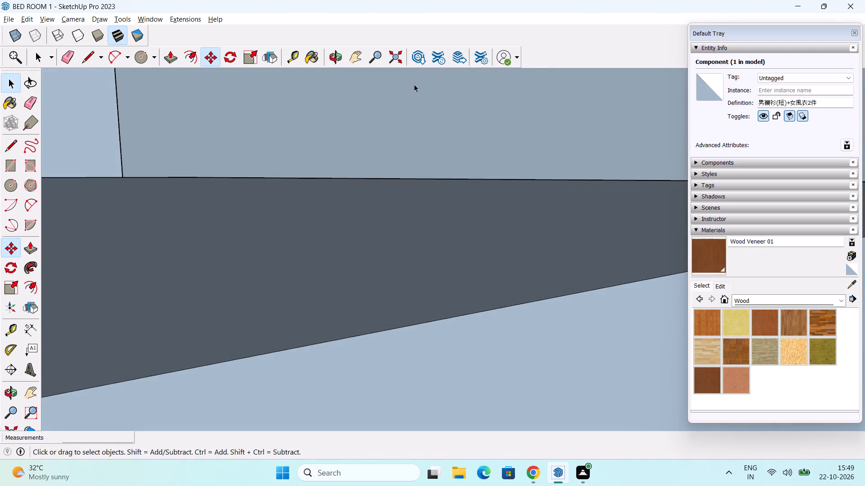
# Deselect the clothes and examine how they hang on the rod within the wardrobe recess from above and below.
pyautogui.click(400, 56)
pyautogui.scroll(7, 556, 179)
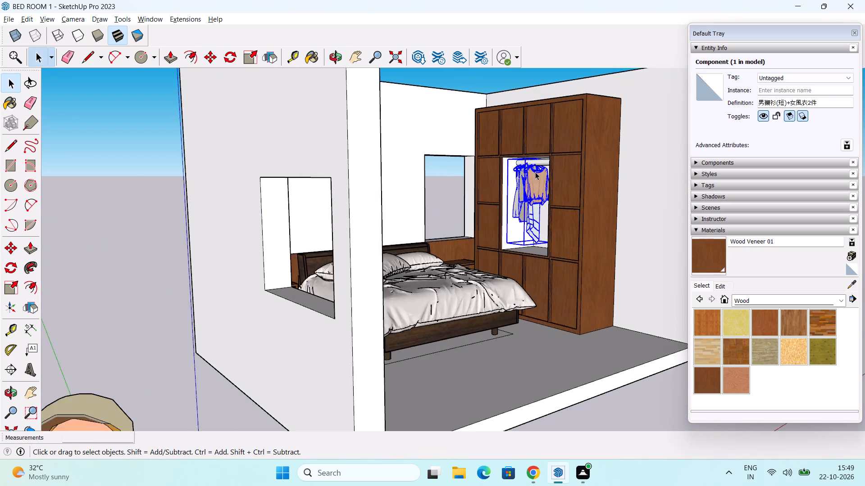
pyautogui.scroll(6, 535, 172)
pyautogui.moveTo(522, 216); pyautogui.dragTo(550, 177, button='middle')
pyautogui.scroll(6, 536, 174)
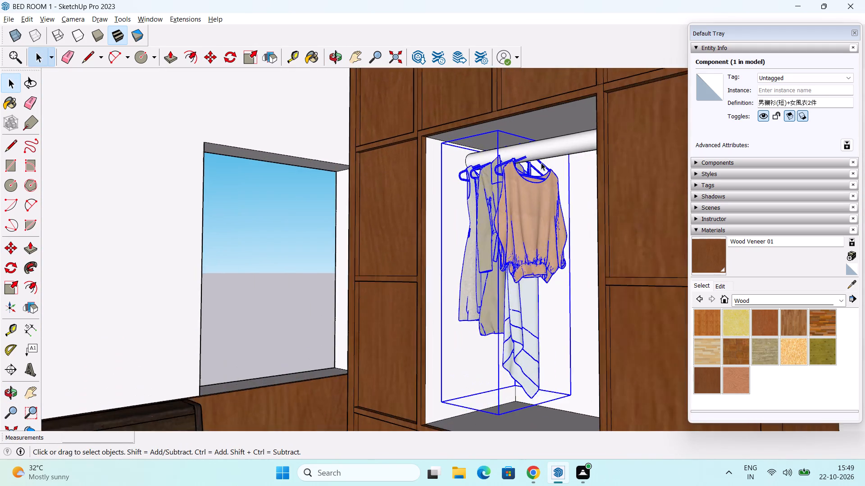
pyautogui.scroll(4, 541, 162)
pyautogui.moveTo(543, 157); pyautogui.dragTo(551, 232, button='middle')
pyautogui.scroll(-5, 544, 219)
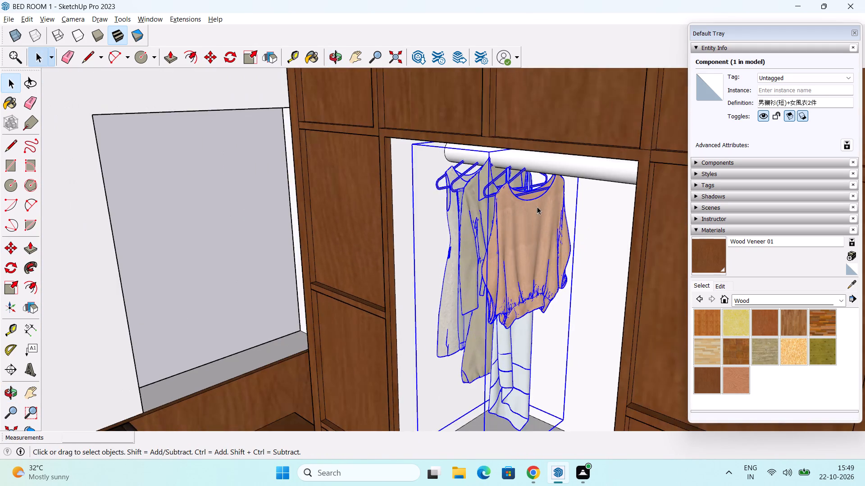
pyautogui.scroll(-7, 537, 207)
pyautogui.press('space')
pyautogui.click(312, 212)
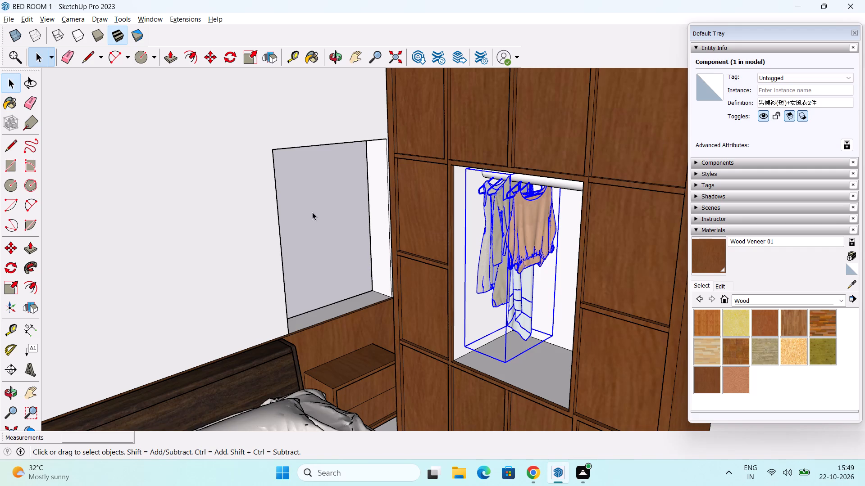
pyautogui.scroll(-2, 539, 202)
pyautogui.moveTo(536, 225); pyautogui.dragTo(519, 255, button='middle')
pyautogui.scroll(2, 518, 245)
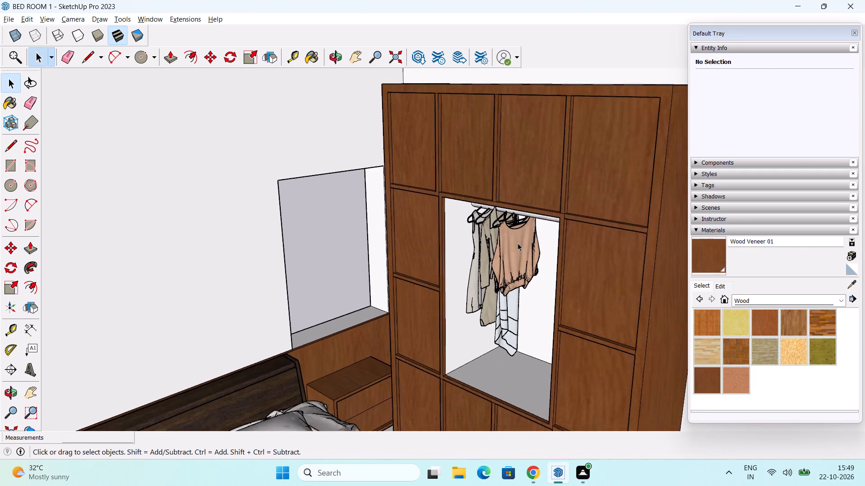
pyautogui.scroll(3, 518, 243)
pyautogui.moveTo(521, 260); pyautogui.dragTo(548, 170, button='middle')
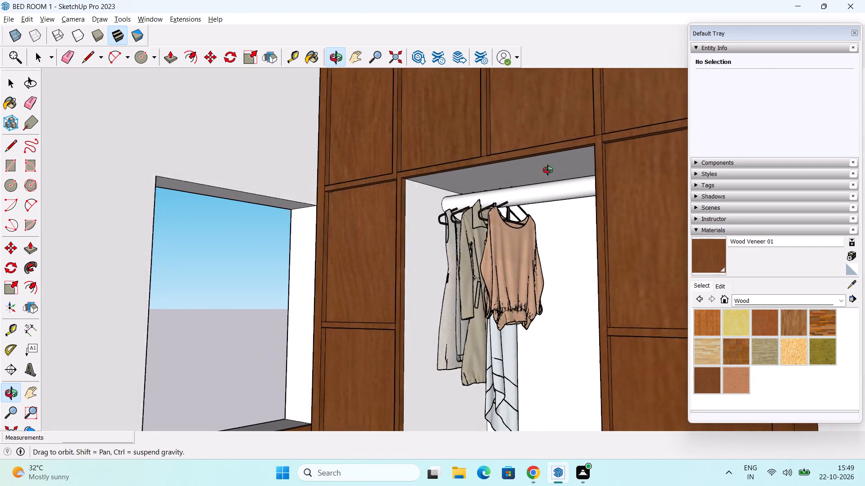
pyautogui.moveTo(548, 170); pyautogui.dragTo(594, 216, button='middle')
pyautogui.scroll(-5, 534, 225)
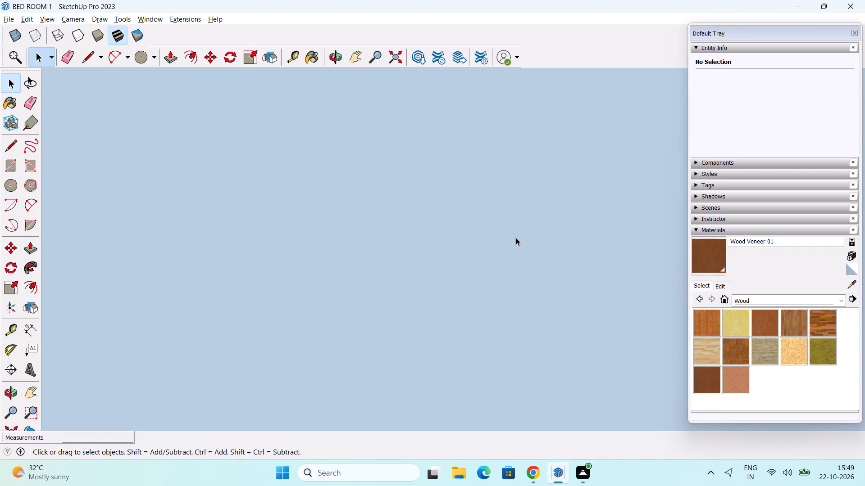
pyautogui.moveTo(516, 238); pyautogui.dragTo(403, 238, button='middle')
pyautogui.scroll(-3, 412, 128)
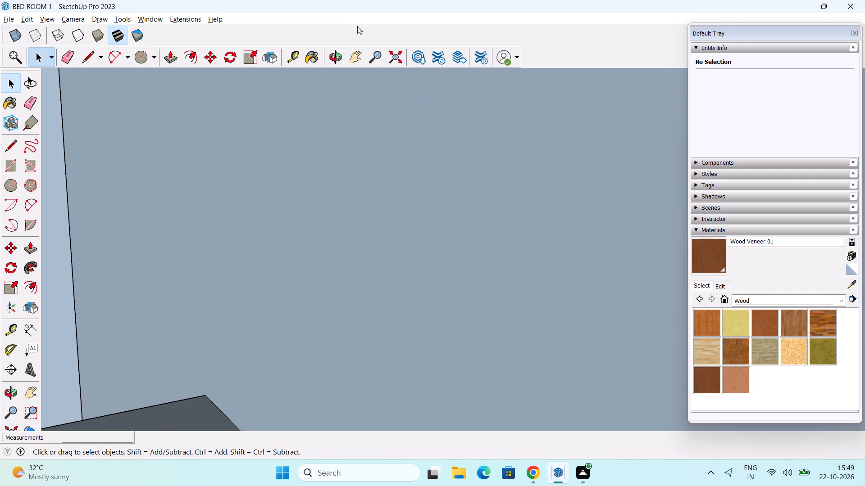
# Move the clothes component out of the wardrobe recess by its lower corner onto the open floor at the foot of the bed.
pyautogui.click(395, 60)
pyautogui.scroll(7, 560, 193)
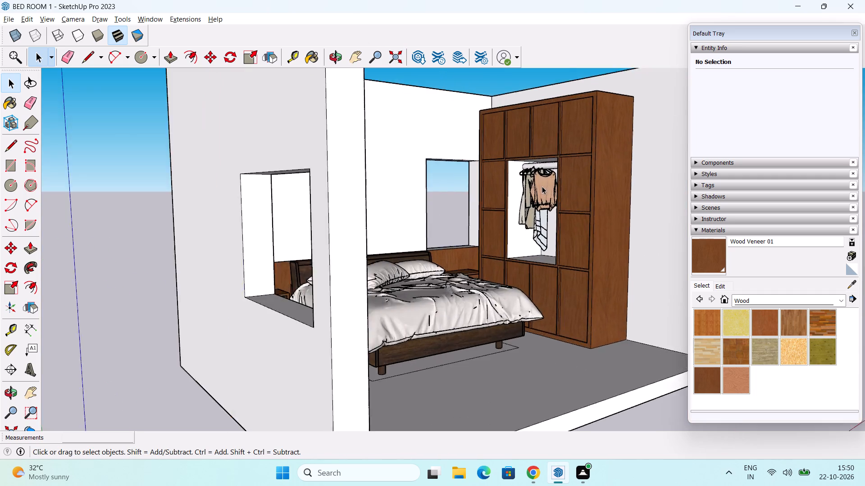
pyautogui.scroll(8, 542, 186)
pyautogui.click(546, 198)
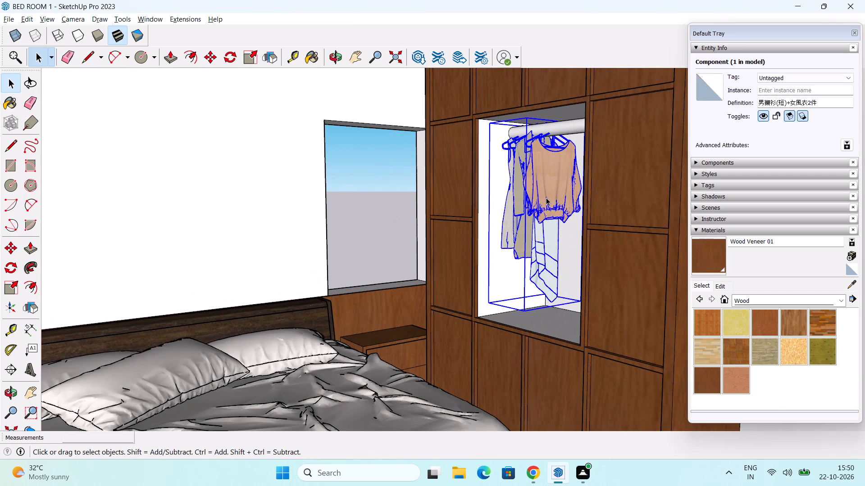
pyautogui.press('m')
pyautogui.click(488, 303)
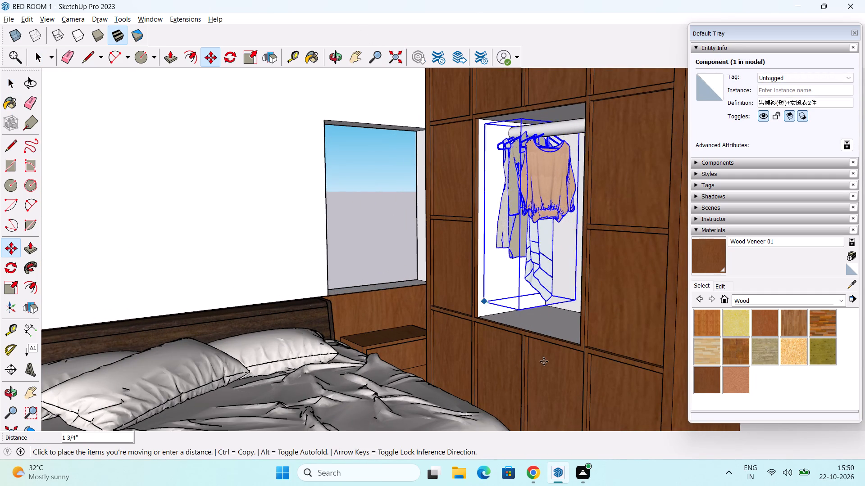
pyautogui.scroll(-9, 534, 371)
pyautogui.keyDown('shift'); pyautogui.moveTo(558, 252); pyautogui.dragTo(564, 233, button='middle'); pyautogui.keyUp('shift')
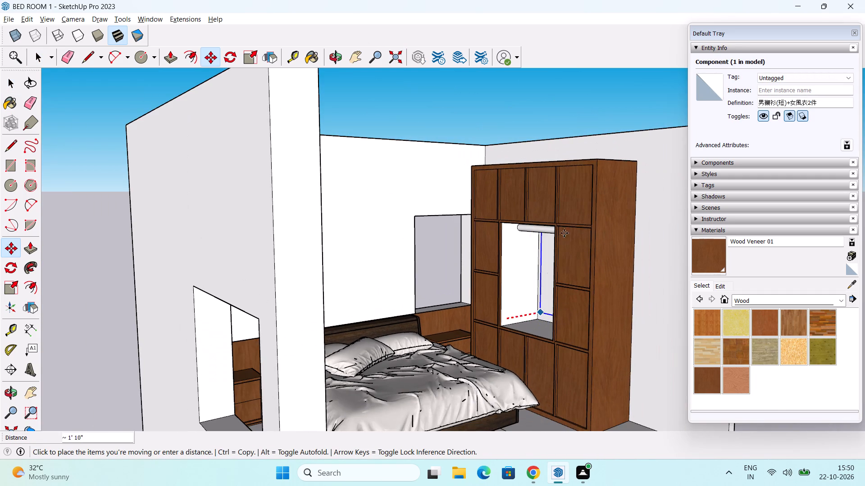
pyautogui.keyDown('shift'); pyautogui.moveTo(564, 233); pyautogui.dragTo(580, 189, button='middle'); pyautogui.keyUp('shift')
pyautogui.moveTo(602, 251); pyautogui.dragTo(529, 330, button='middle')
pyautogui.keyDown('shift'); pyautogui.moveTo(547, 331); pyautogui.dragTo(610, 167, button='middle'); pyautogui.keyUp('shift')
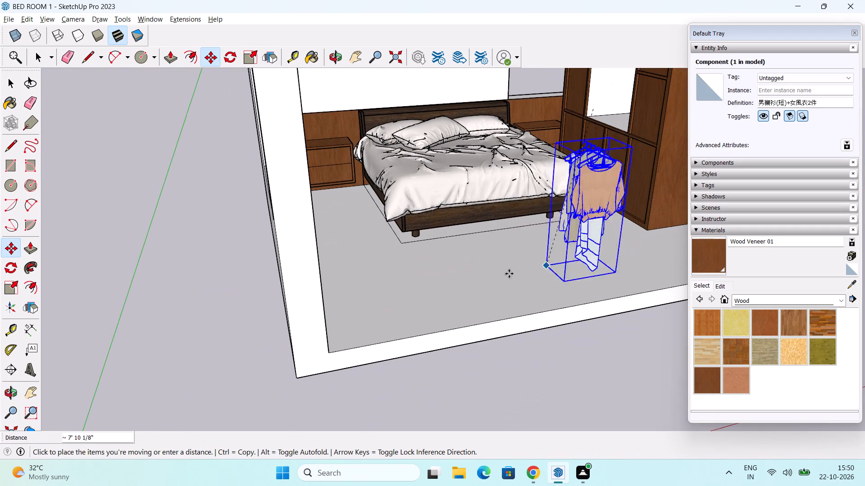
pyautogui.click(399, 284)
pyautogui.scroll(-2, 541, 202)
pyautogui.keyDown('shift'); pyautogui.moveTo(553, 167); pyautogui.dragTo(546, 292, button='middle'); pyautogui.keyUp('shift')
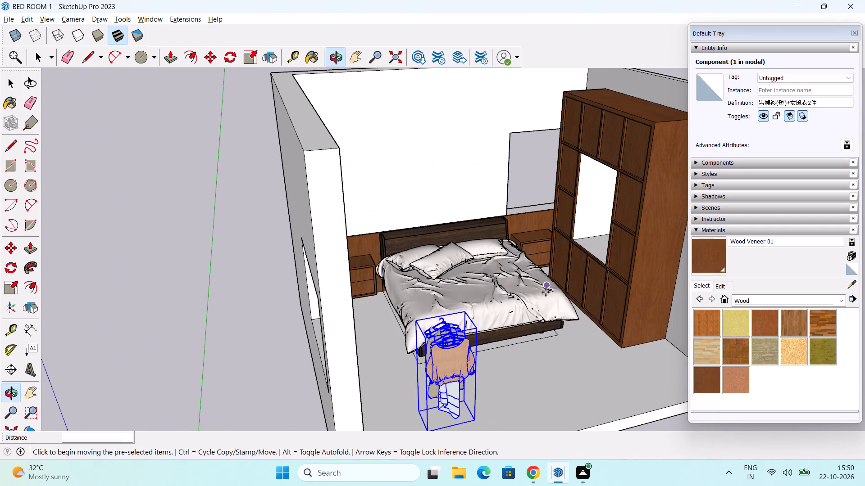
pyautogui.press('space')
# Delete the old hanging rod's surface and the leftover 1 1/2" radius end circle on the recess's window-side wall.
pyautogui.scroll(6, 577, 209)
pyautogui.moveTo(576, 252); pyautogui.dragTo(645, 173, button='middle')
pyautogui.keyDown('shift'); pyautogui.moveTo(632, 153); pyautogui.dragTo(594, 283, button='middle'); pyautogui.keyUp('shift')
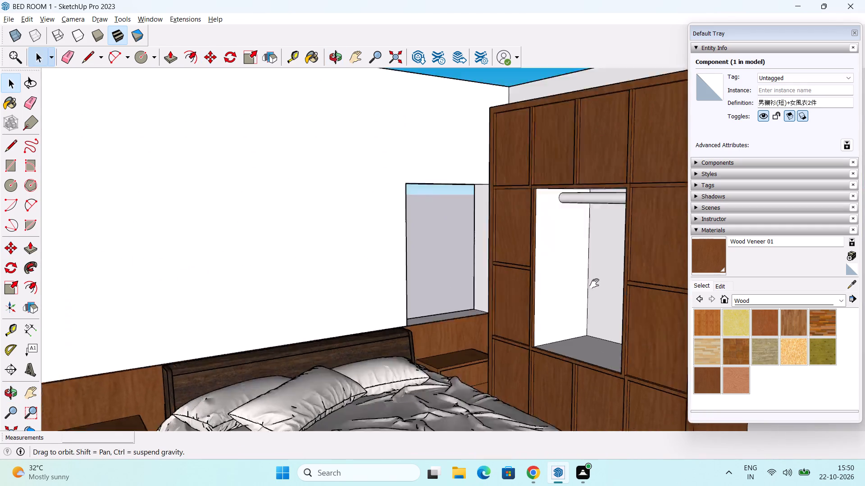
pyautogui.keyDown('shift'); pyautogui.moveTo(594, 283); pyautogui.dragTo(582, 305, button='middle'); pyautogui.keyUp('shift')
pyautogui.moveTo(548, 319); pyautogui.dragTo(590, 256, button='middle')
pyautogui.scroll(5, 590, 256)
pyautogui.click(564, 295)
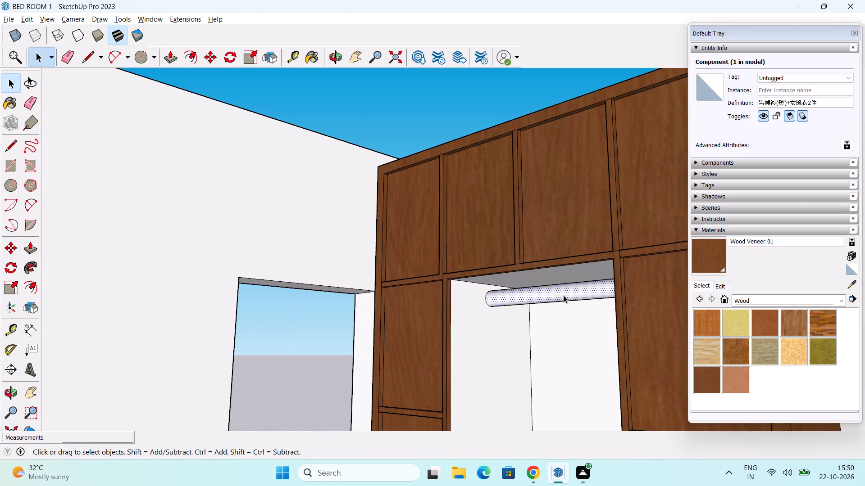
pyautogui.press('Delete')
pyautogui.moveTo(565, 292); pyautogui.dragTo(522, 302, button='middle')
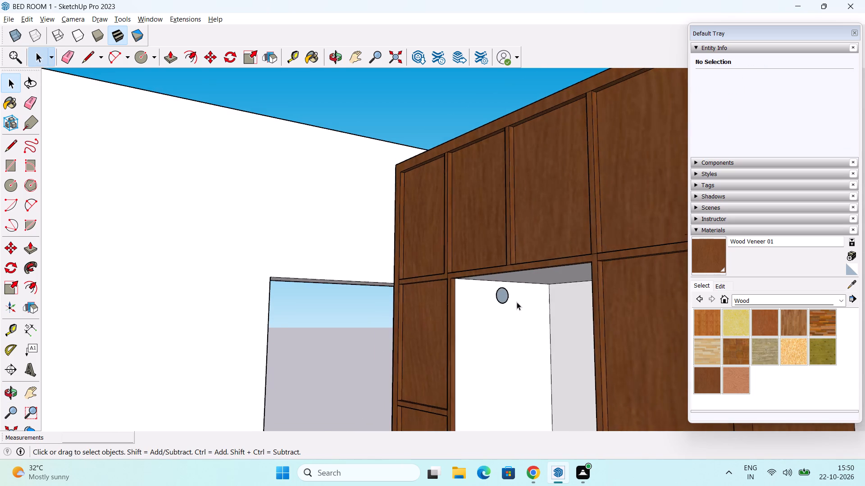
pyautogui.scroll(8, 516, 301)
pyautogui.click(504, 289)
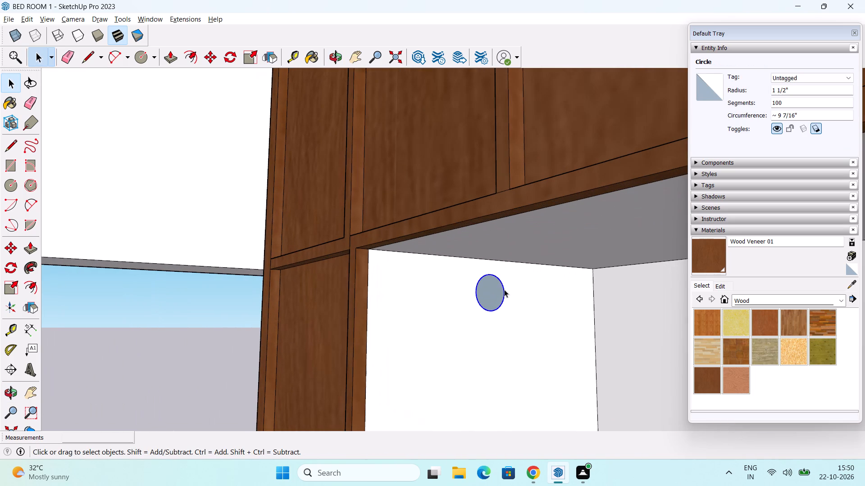
pyautogui.press('Delete')
# Draw a circle with a 1" radius near the top of the recess's window-side wall.
pyautogui.moveTo(511, 292); pyautogui.dragTo(471, 304, button='middle')
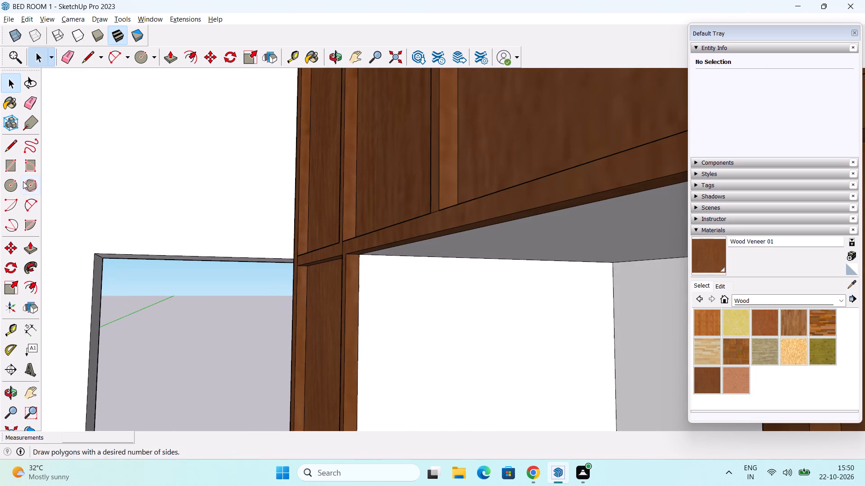
pyautogui.click(10, 183)
pyautogui.scroll(2, 468, 312)
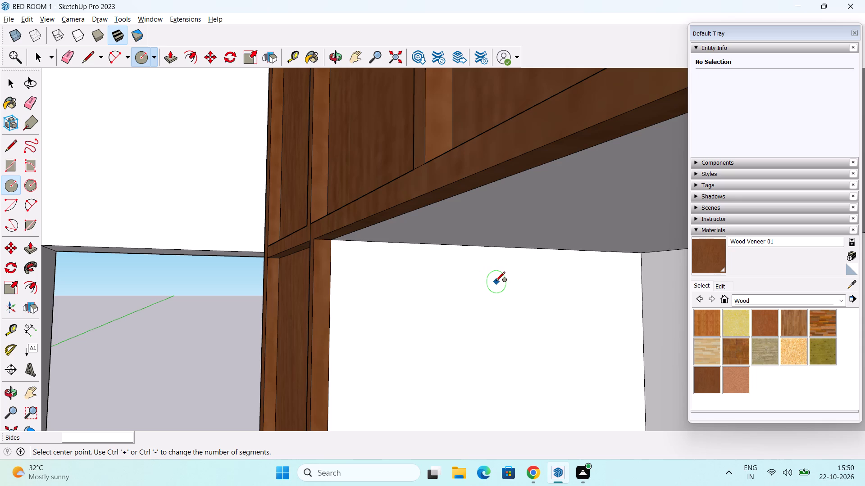
pyautogui.click(495, 282)
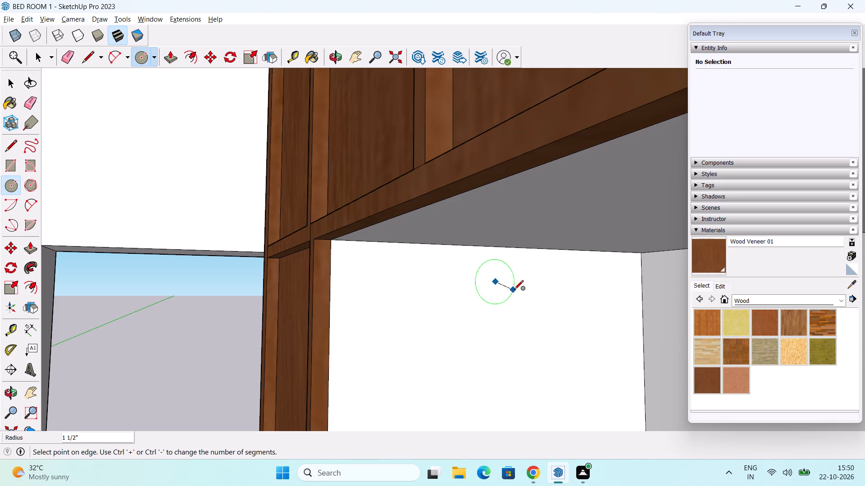
pyautogui.write('1"')
pyautogui.press('Return')
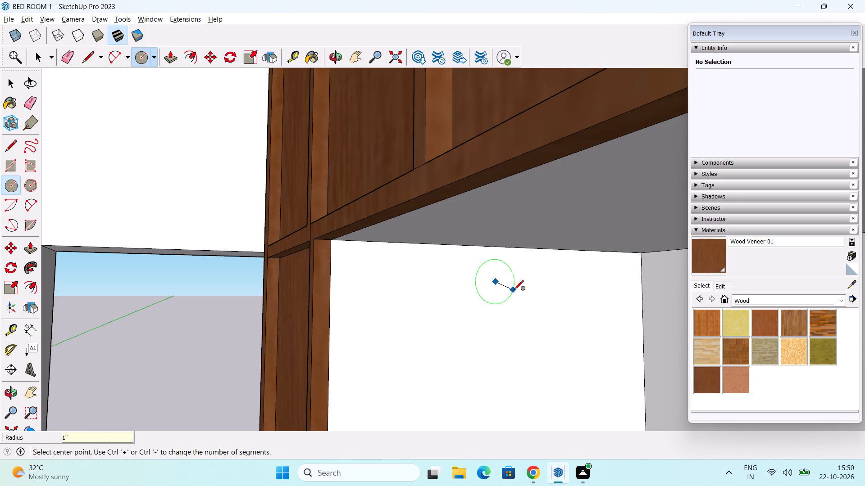
pyautogui.press('space')
# Set the new rod circle's segments to 100.
pyautogui.click(496, 294)
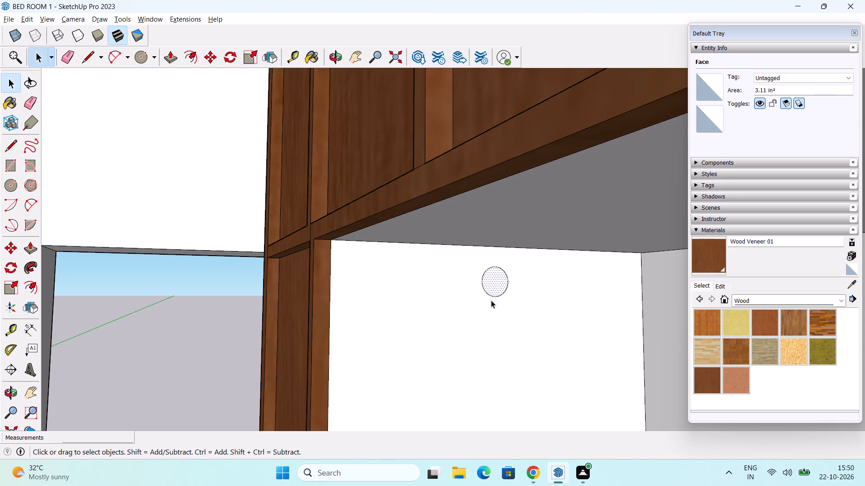
pyautogui.click(499, 296)
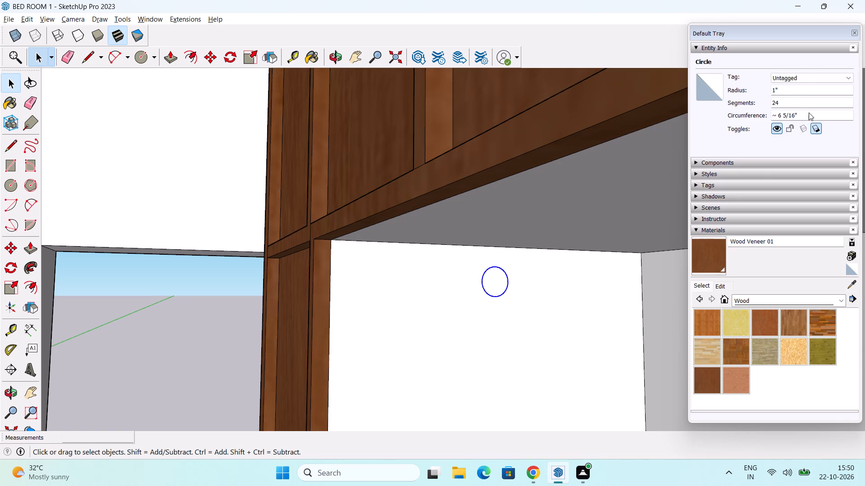
pyautogui.doubleClick(799, 103)
pyautogui.write('100')
pyautogui.press('Return')
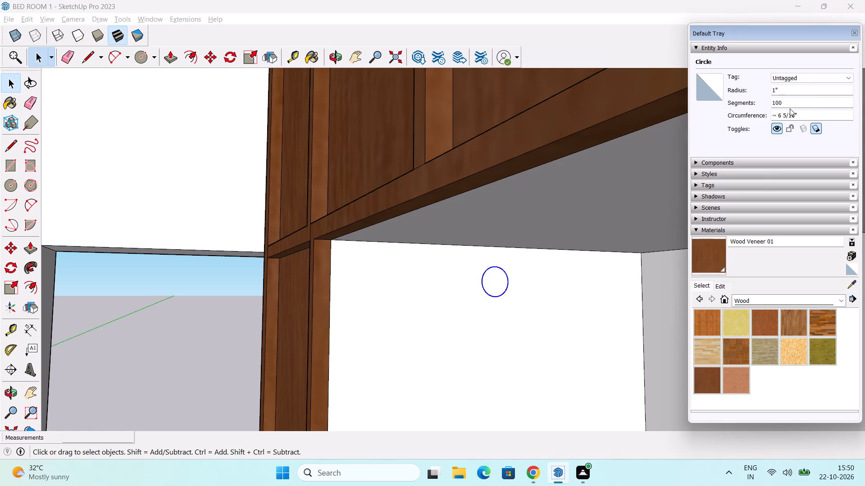
# Push/Pull the circular face across the recess into a new rod that ends short of the opposite side wall.
pyautogui.press('p')
pyautogui.moveTo(146, 308); pyautogui.dragTo(158, 308)
pyautogui.press('p')
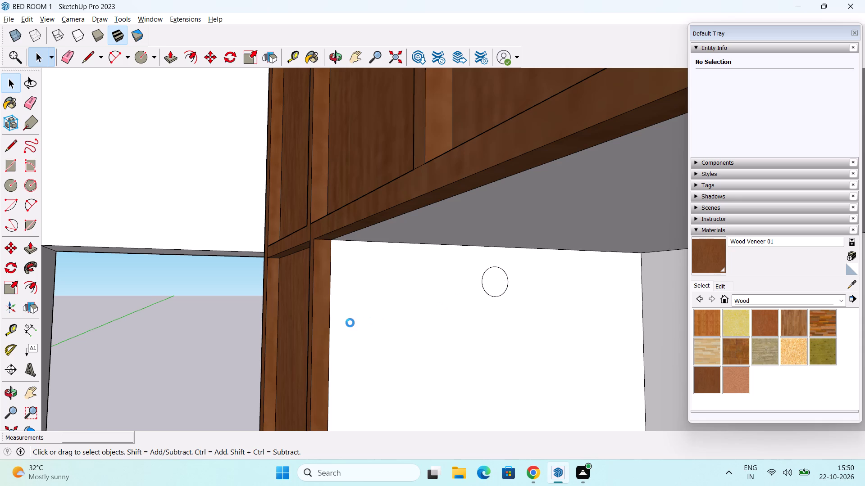
pyautogui.click(496, 283)
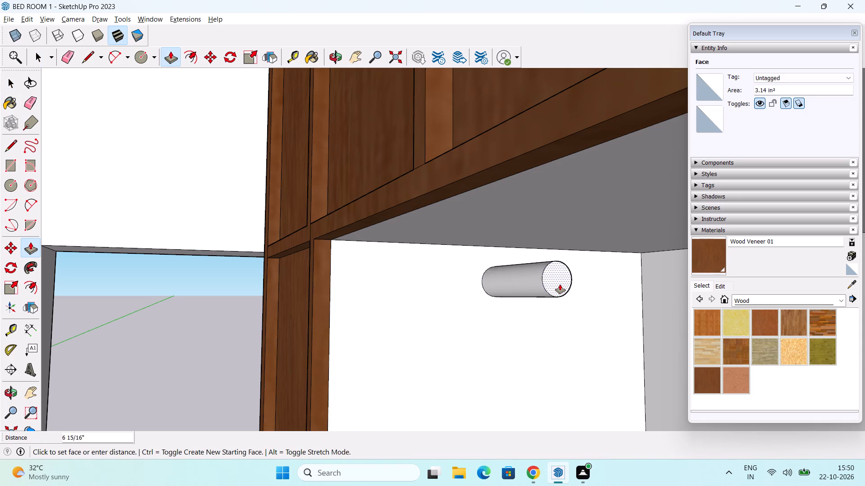
pyautogui.scroll(-6, 560, 284)
pyautogui.moveTo(574, 287); pyautogui.dragTo(779, 320, button='middle')
pyautogui.scroll(-1, 565, 291)
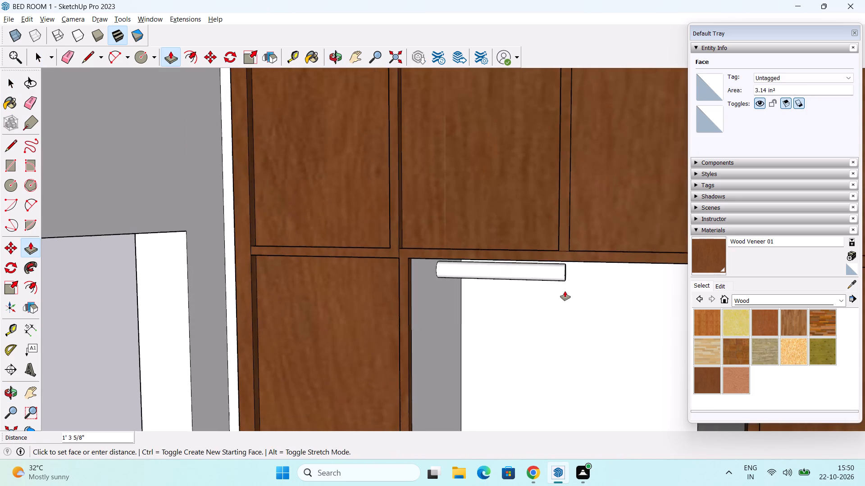
pyautogui.keyDown('shift'); pyautogui.moveTo(565, 291); pyautogui.dragTo(489, 295, button='middle'); pyautogui.keyUp('shift')
pyautogui.moveTo(521, 315); pyautogui.dragTo(583, 255, button='middle')
pyautogui.scroll(3, 620, 274)
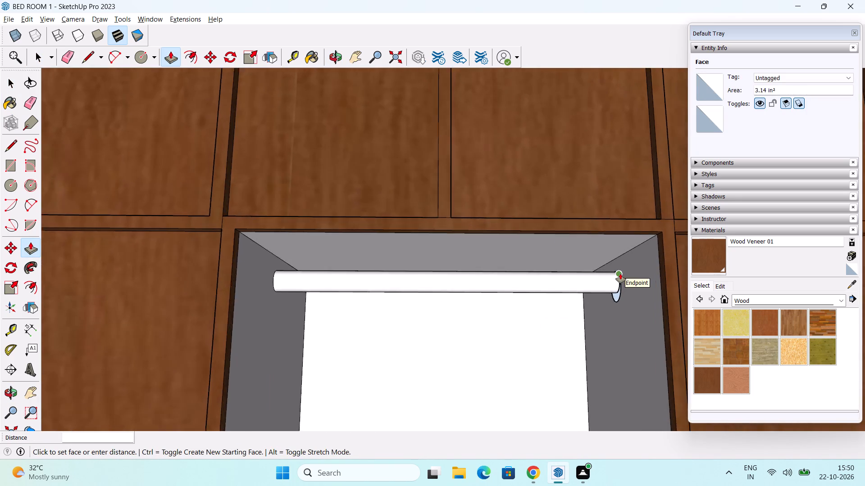
pyautogui.scroll(3, 620, 274)
pyautogui.click(545, 294)
pyautogui.press('space')
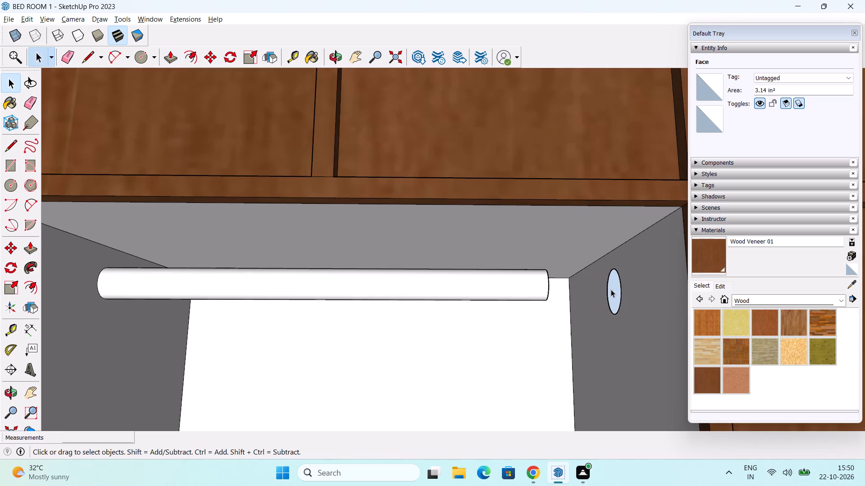
# Delete the old rod's remaining end circle from the opposite side wall of the recess.
pyautogui.scroll(2, 611, 289)
pyautogui.moveTo(622, 291); pyautogui.dragTo(670, 297, button='middle')
pyautogui.moveTo(571, 260); pyautogui.dragTo(637, 331)
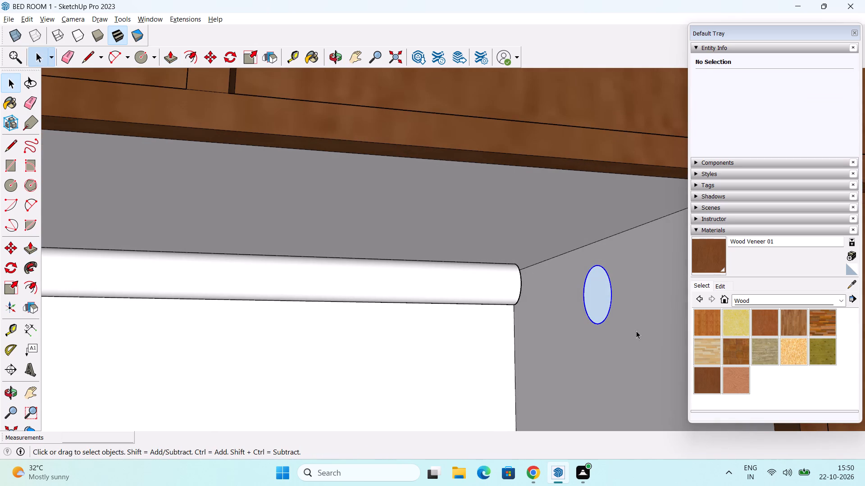
pyautogui.press('Delete')
# Push/Pull the rod's free end about 4 9/16" further to meet the opposite side wall of the recess.
pyautogui.moveTo(613, 312); pyautogui.dragTo(496, 331, button='middle')
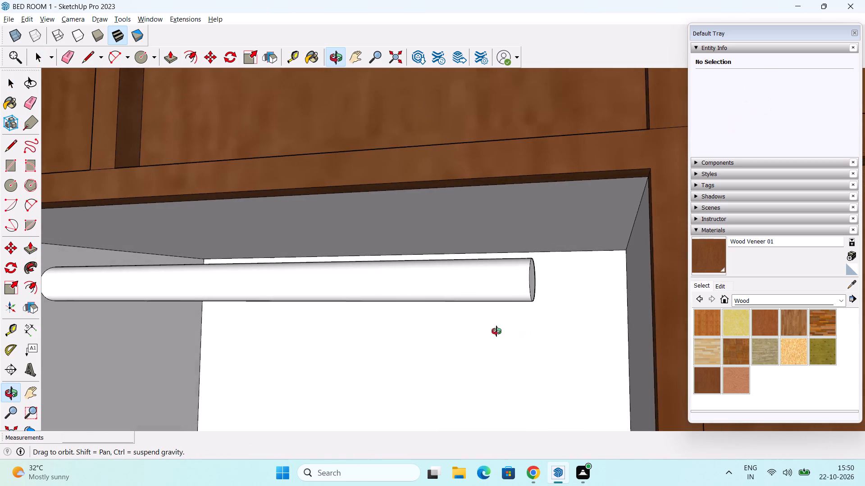
pyautogui.moveTo(496, 331); pyautogui.dragTo(500, 335, button='middle')
pyautogui.press('p')
pyautogui.click(533, 282)
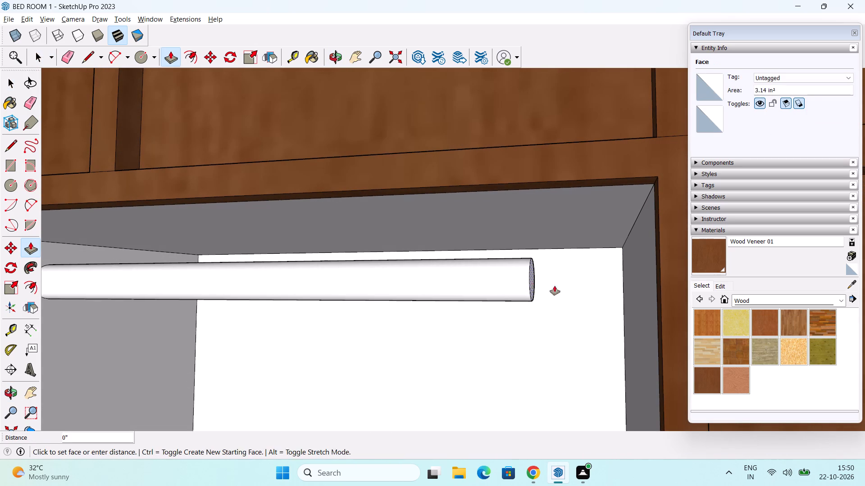
pyautogui.moveTo(619, 297); pyautogui.dragTo(687, 296, button='middle')
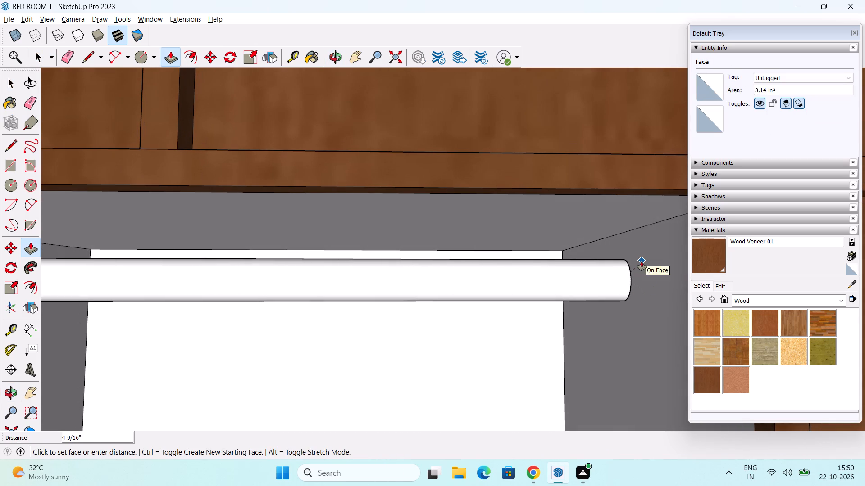
pyautogui.click(642, 261)
pyautogui.scroll(-15, 625, 285)
pyautogui.press('space')
# Move the clothes component about 10' 9 7/8" by a hanger hook tip, from beside the bed onto the wardrobe recess's rod.
pyautogui.moveTo(597, 299); pyautogui.dragTo(602, 284, button='middle')
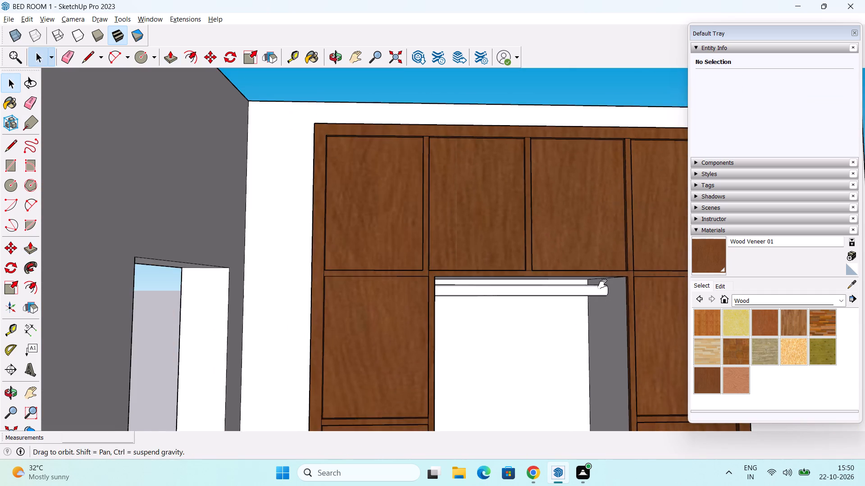
pyautogui.moveTo(602, 284); pyautogui.dragTo(613, 227, button='middle')
pyautogui.scroll(-4, 612, 224)
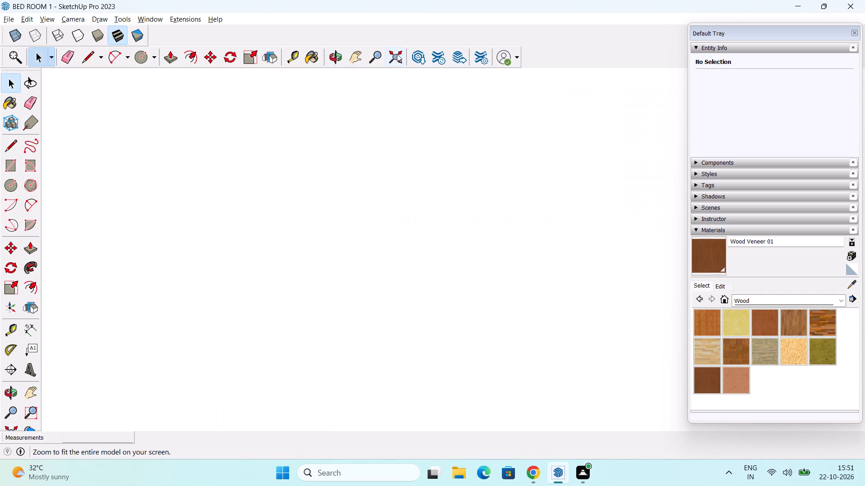
pyautogui.click(397, 54)
pyautogui.moveTo(617, 247); pyautogui.dragTo(338, 325, button='middle')
pyautogui.scroll(5, 293, 316)
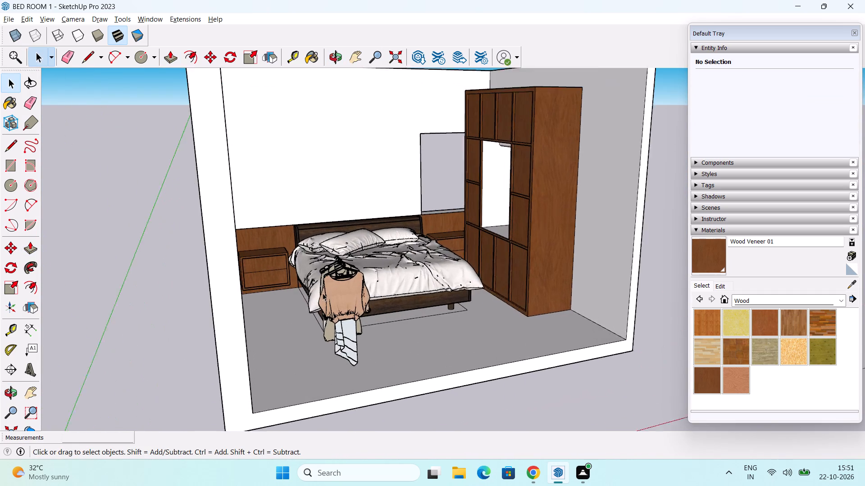
pyautogui.scroll(3, 323, 293)
pyautogui.click(351, 259)
pyautogui.scroll(9, 356, 274)
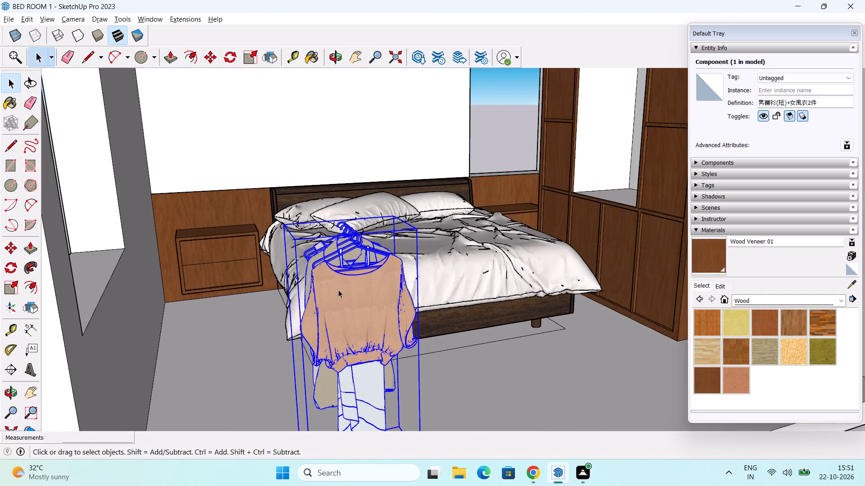
pyautogui.moveTo(341, 291); pyautogui.dragTo(374, 312, button='middle')
pyautogui.press('m')
pyautogui.scroll(9, 382, 300)
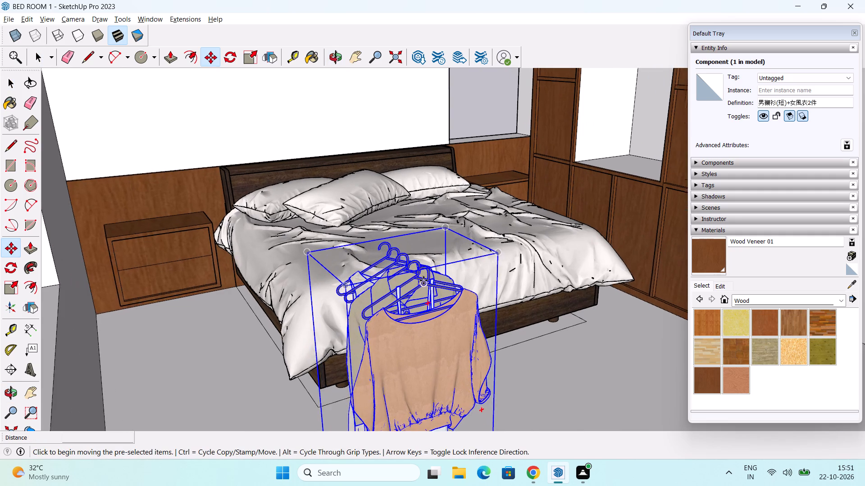
pyautogui.scroll(18, 423, 280)
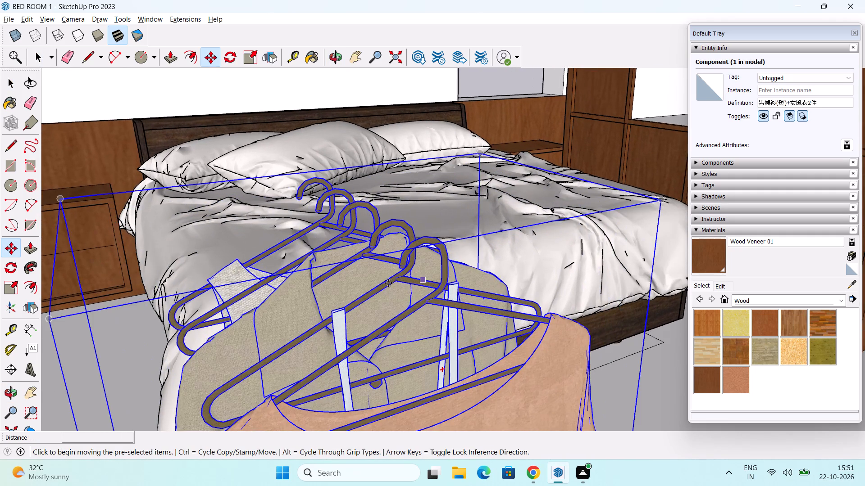
pyautogui.scroll(10, 388, 278)
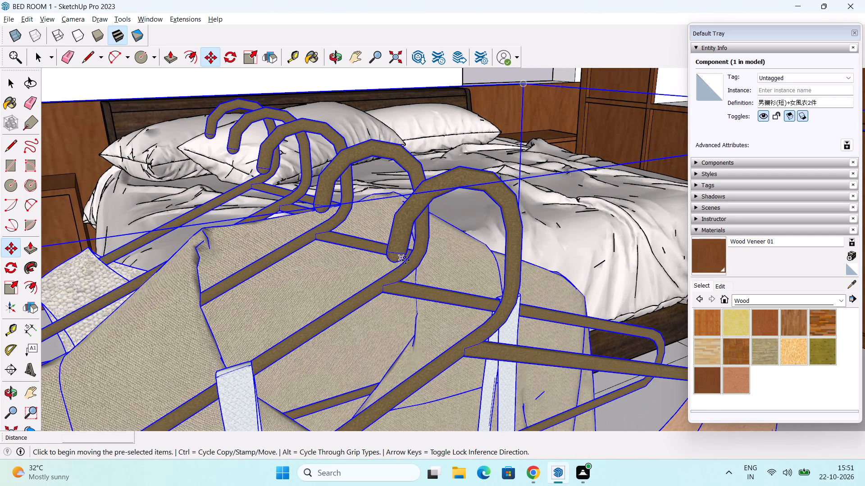
pyautogui.click(405, 260)
pyautogui.scroll(-6, 501, 149)
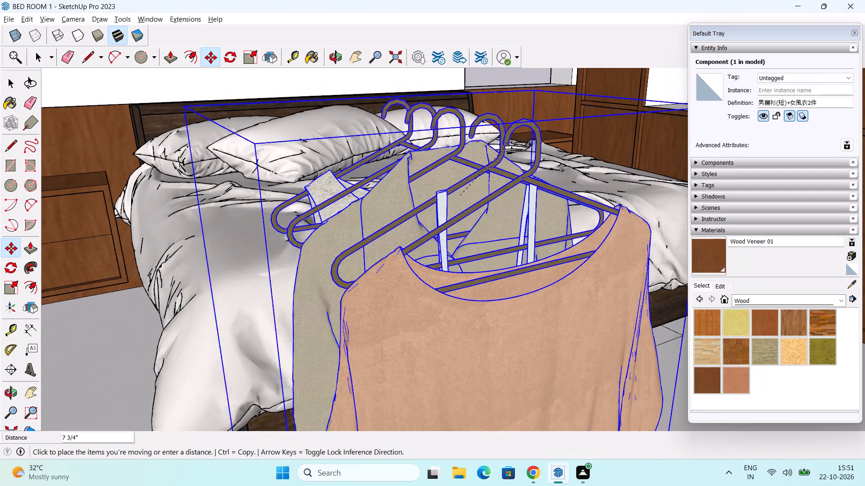
pyautogui.keyDown('shift'); pyautogui.moveTo(512, 145); pyautogui.dragTo(429, 317, button='middle'); pyautogui.keyUp('shift')
pyautogui.keyDown('shift'); pyautogui.moveTo(538, 101); pyautogui.dragTo(421, 338, button='middle'); pyautogui.keyUp('shift')
pyautogui.moveTo(473, 356); pyautogui.dragTo(516, 283, button='middle')
pyautogui.scroll(11, 543, 292)
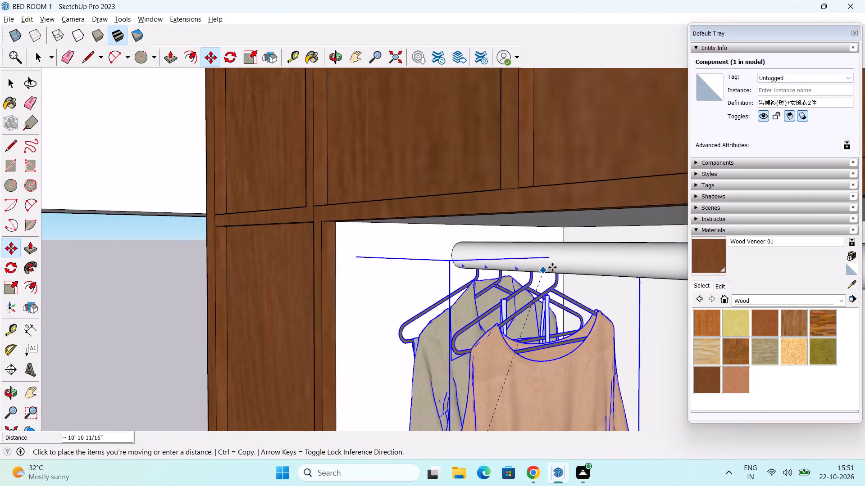
pyautogui.scroll(2, 552, 267)
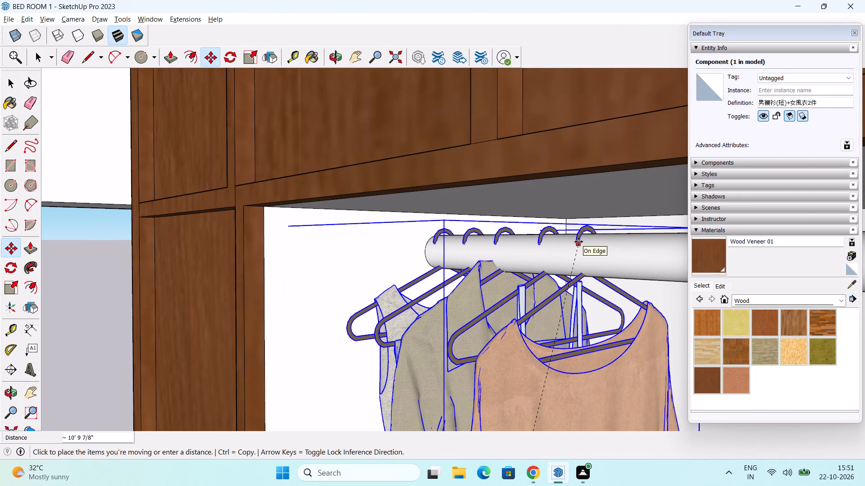
pyautogui.click(578, 242)
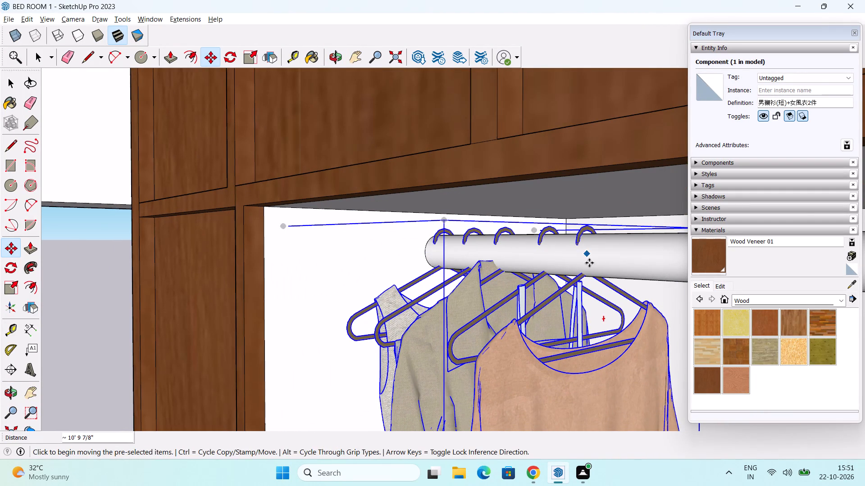
# Scale the hung clothes component vertically from its bottom, stretching it down toward the wardrobe recess's floor.
pyautogui.scroll(-3, 589, 262)
pyautogui.moveTo(592, 288); pyautogui.dragTo(531, 277, button='middle')
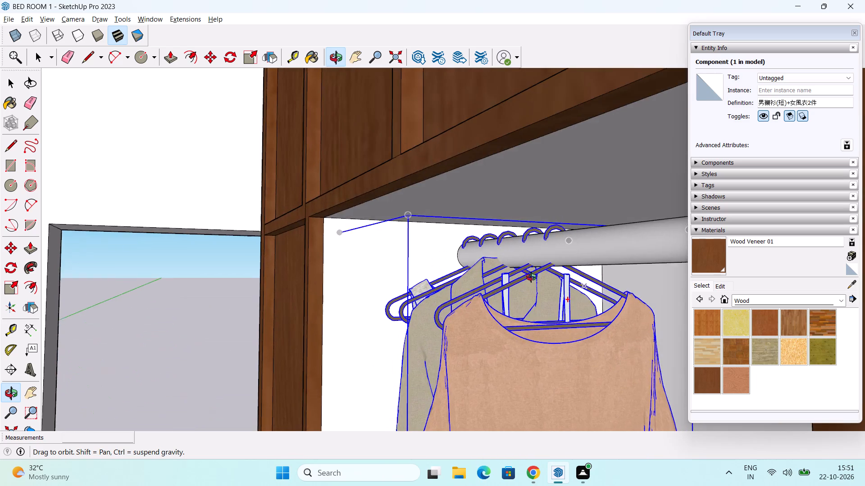
pyautogui.moveTo(531, 277); pyautogui.dragTo(543, 264, button='middle')
pyautogui.scroll(-5, 548, 249)
pyautogui.moveTo(563, 288); pyautogui.dragTo(596, 142, button='middle')
pyautogui.moveTo(592, 342); pyautogui.dragTo(623, 189, button='middle')
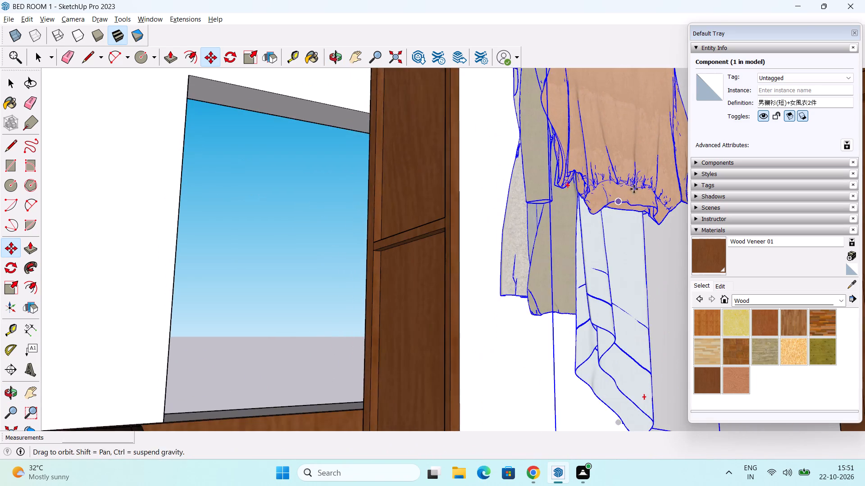
pyautogui.scroll(-3, 636, 195)
pyautogui.moveTo(605, 252); pyautogui.dragTo(744, 359, button='middle')
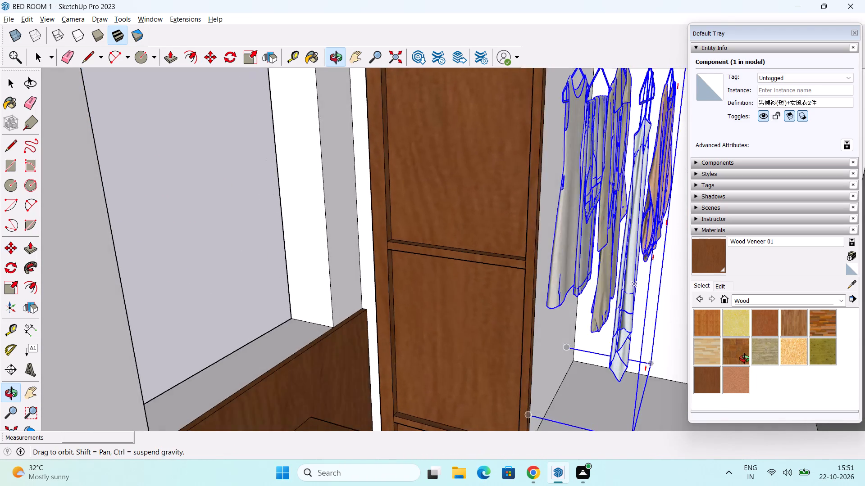
pyautogui.moveTo(744, 359); pyautogui.dragTo(672, 345, button='middle')
pyautogui.scroll(-2, 524, 292)
pyautogui.moveTo(565, 279); pyautogui.dragTo(465, 233, button='middle')
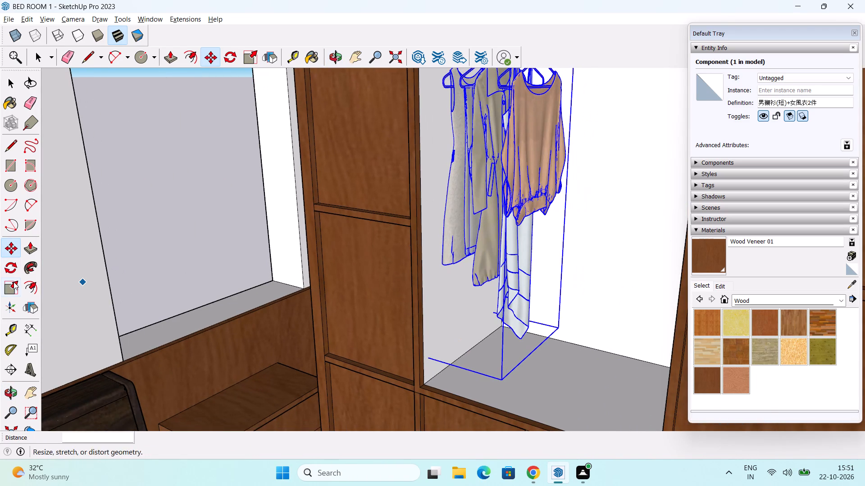
pyautogui.click(14, 282)
pyautogui.moveTo(494, 341); pyautogui.dragTo(497, 372)
pyautogui.scroll(-3, 503, 351)
pyautogui.moveTo(511, 303); pyautogui.dragTo(508, 238, button='middle')
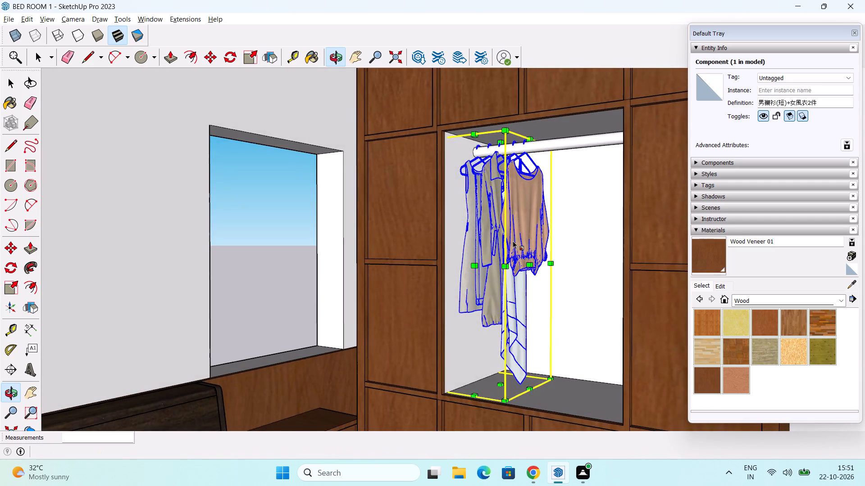
pyautogui.scroll(-14, 515, 241)
pyautogui.press('space')
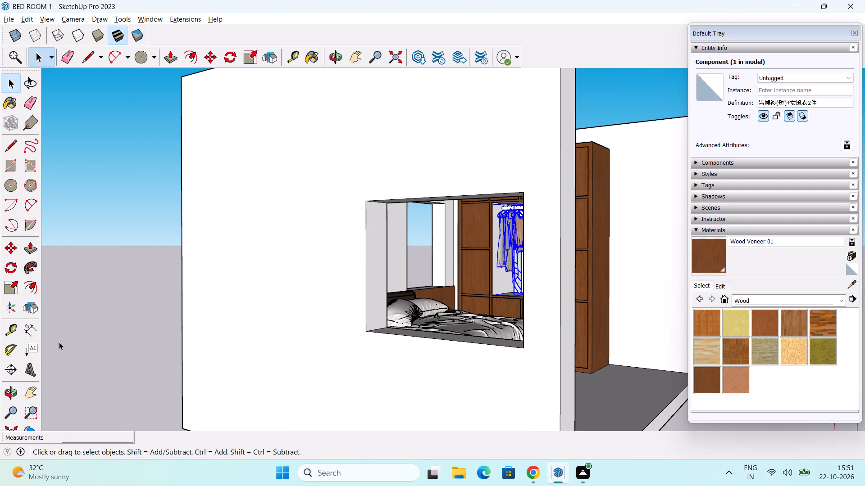
# Clear the selection and examine how the clothes hang in the wardrobe recess from inside the room.
pyautogui.click(99, 351)
pyautogui.moveTo(473, 322); pyautogui.dragTo(389, 378, button='middle')
pyautogui.scroll(6, 556, 265)
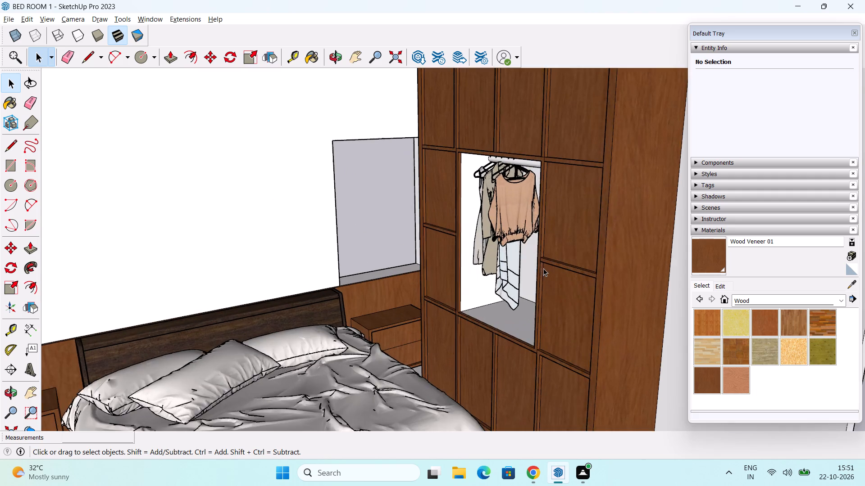
pyautogui.scroll(3, 543, 268)
pyautogui.moveTo(525, 296); pyautogui.dragTo(560, 355, button='middle')
pyautogui.scroll(-3, 570, 328)
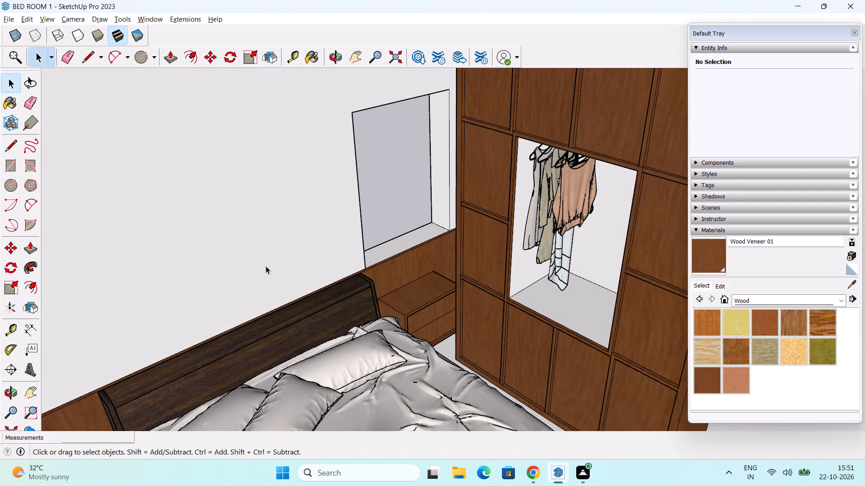
# Switch to the 3D Warehouse search results for HANGERS in Chrome.
pyautogui.hotkey('alt', 'Tab')
pyautogui.hotkey('alt', 'Tab')
pyautogui.hotkey('alt', 'Tab')
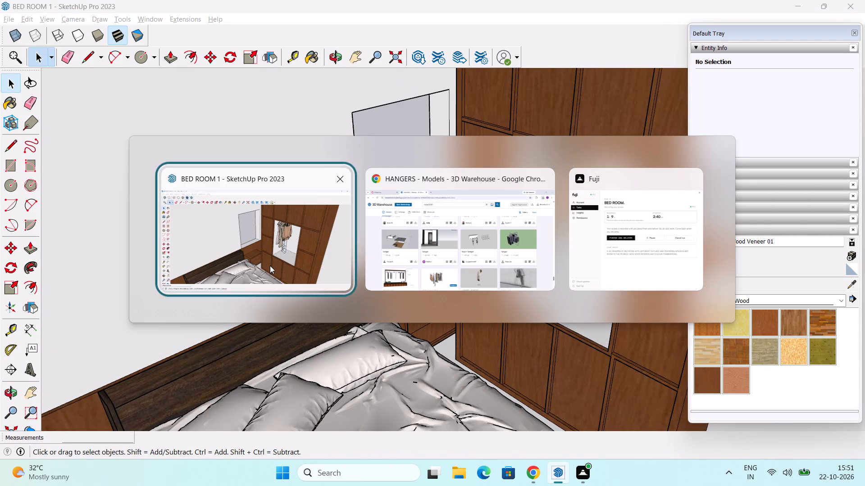
pyautogui.hotkey('alt', 'Tab')
pyautogui.hotkey('alt', 'Tab')
pyautogui.hotkey('alt', 'Tab')
pyautogui.hotkey('alt', 'Tab')
pyautogui.click(337, 61)
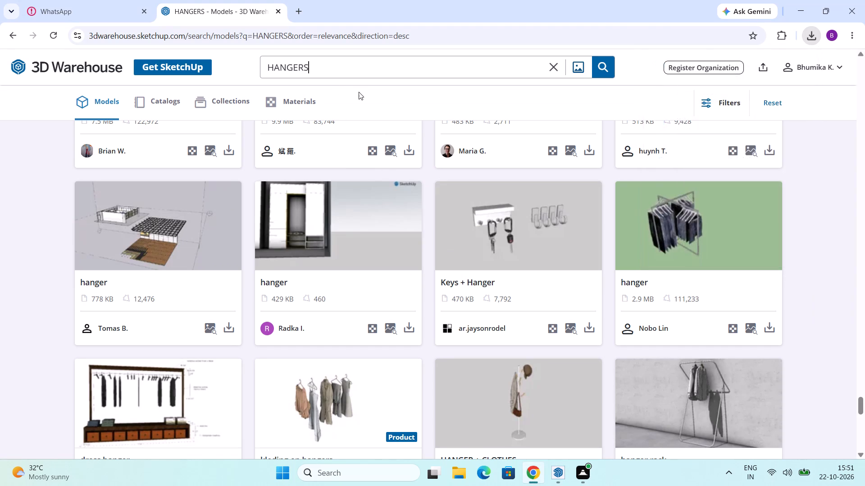
# Browse back through the HANGERS results to look for another model of clothes on hangers.
pyautogui.scroll(5, 488, 281)
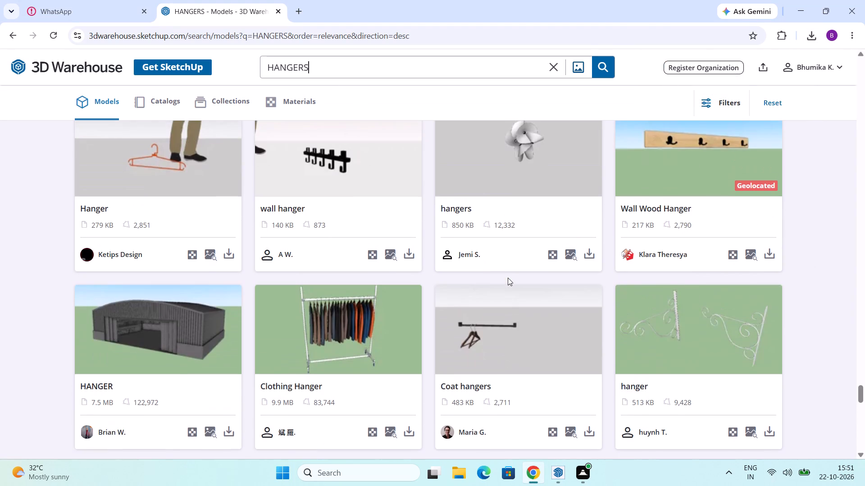
pyautogui.scroll(10, 508, 278)
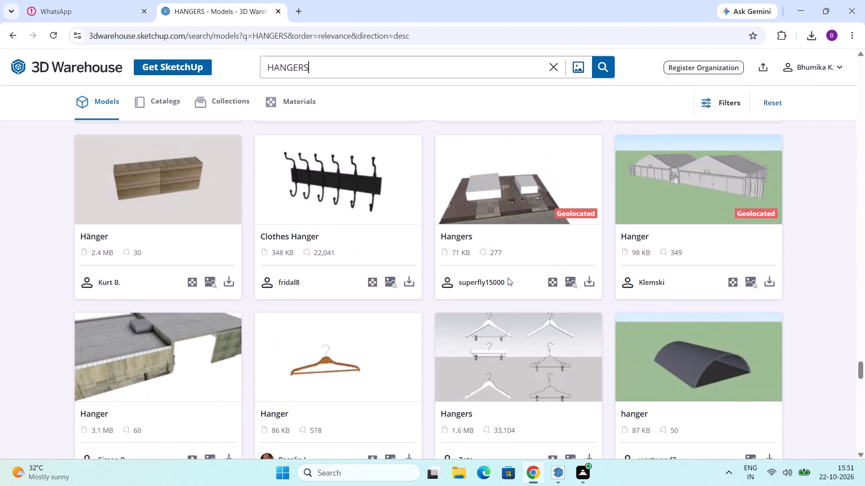
pyautogui.scroll(15, 509, 277)
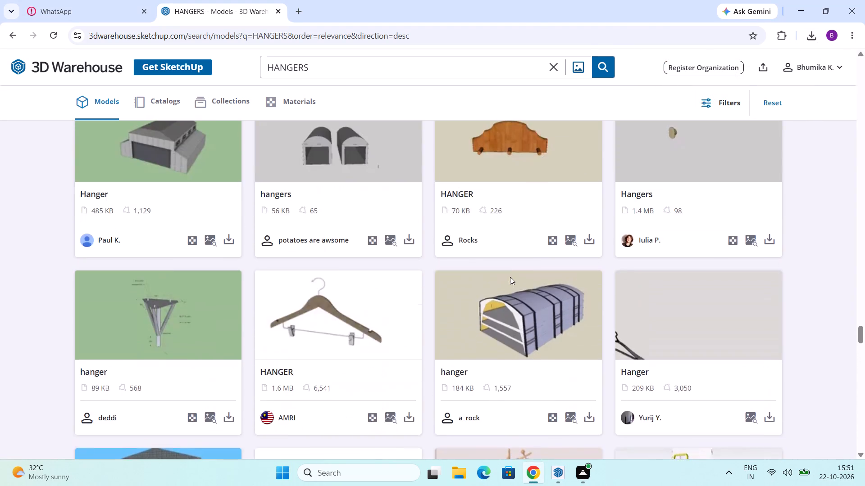
pyautogui.scroll(9, 510, 277)
pyautogui.scroll(20, 562, 306)
pyautogui.scroll(7, 565, 301)
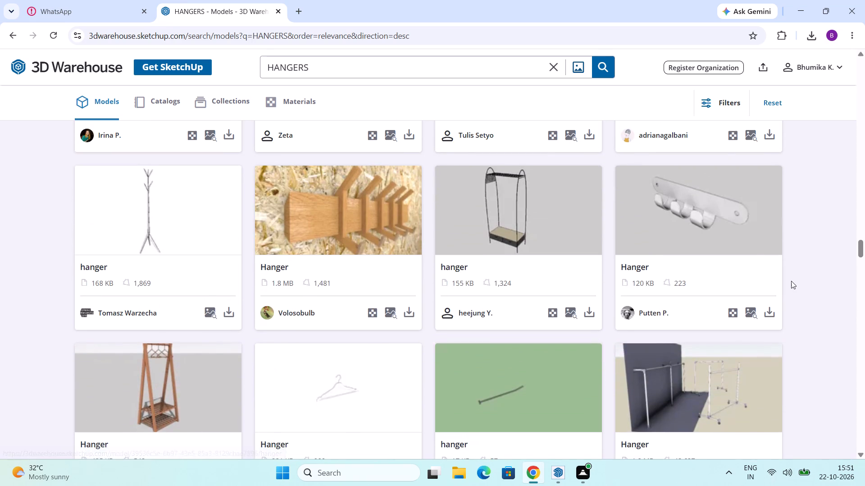
pyautogui.scroll(13, 710, 308)
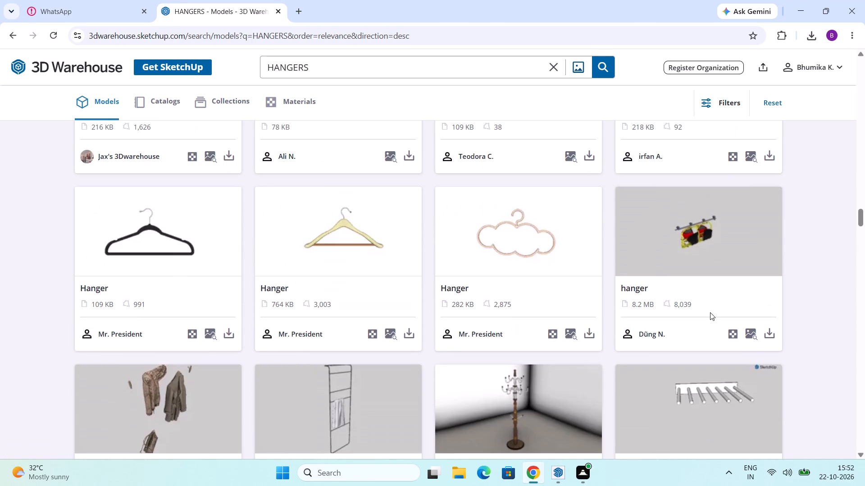
pyautogui.scroll(18, 710, 312)
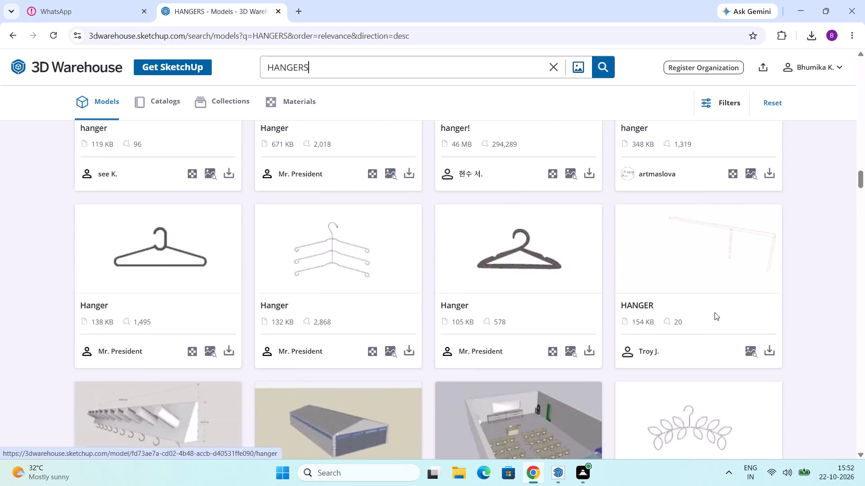
pyautogui.scroll(15, 698, 310)
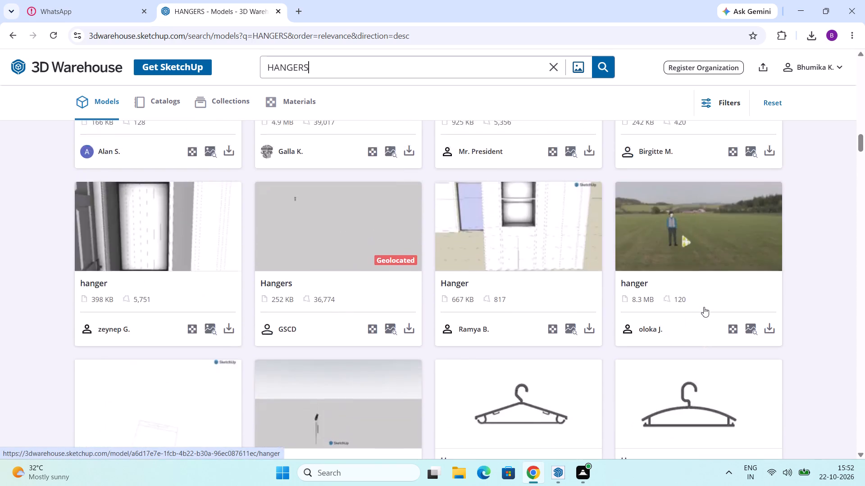
pyautogui.scroll(16, 704, 307)
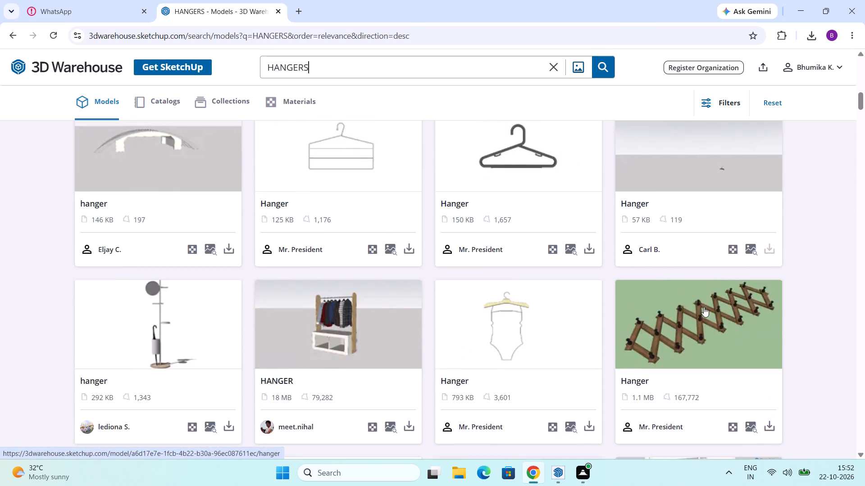
pyautogui.scroll(7, 704, 307)
pyautogui.scroll(4, 555, 326)
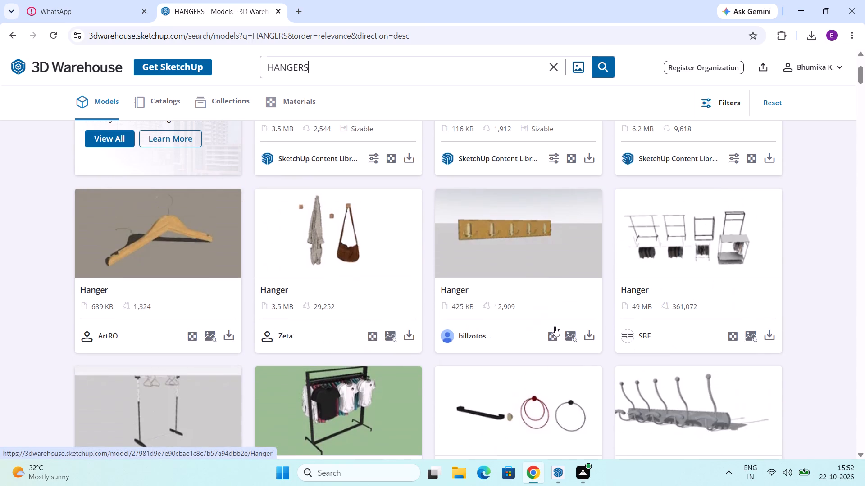
pyautogui.scroll(6, 555, 326)
pyautogui.scroll(-7, 555, 326)
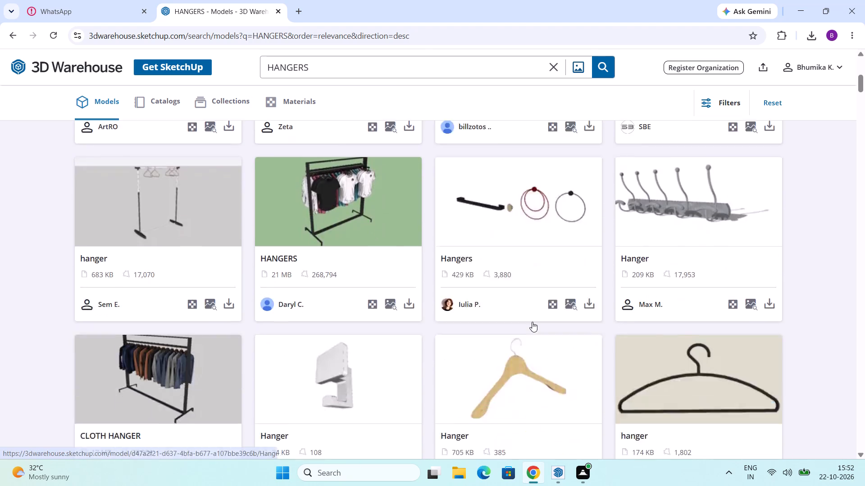
pyautogui.scroll(-4, 532, 322)
pyautogui.scroll(3, 193, 265)
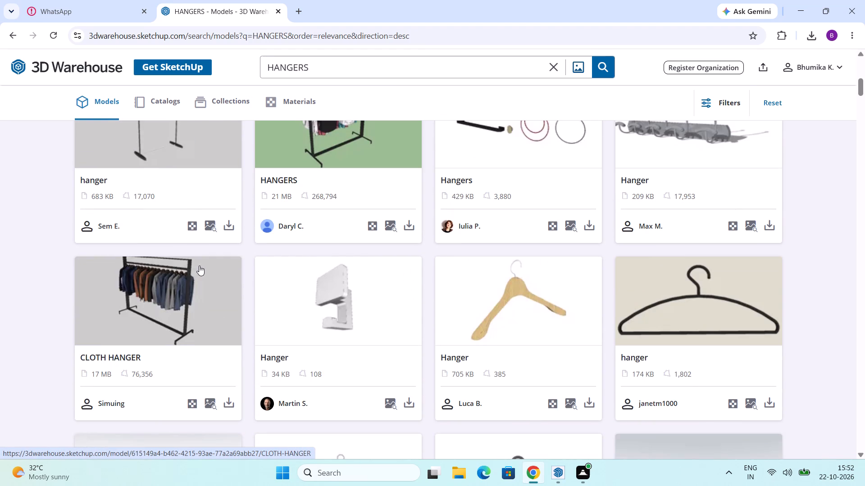
# Open the CLOTH HANGER model page showing a black rack of jackets and shirts.
pyautogui.scroll(-2, 200, 265)
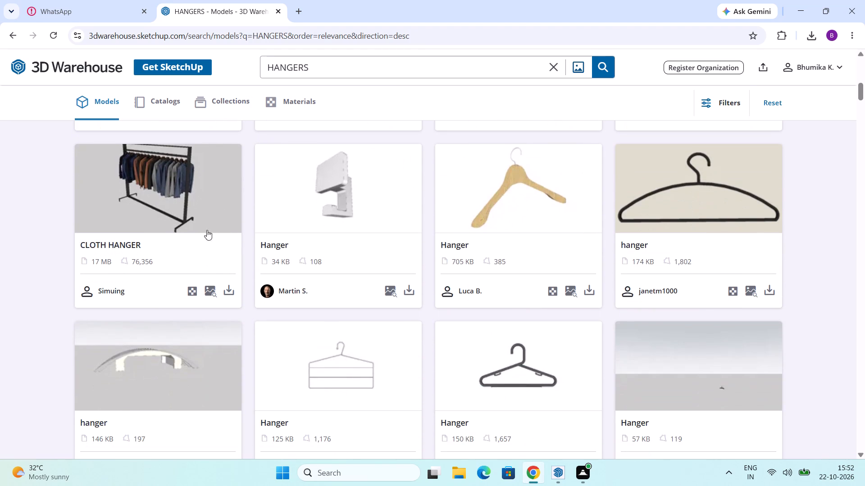
pyautogui.click(182, 203)
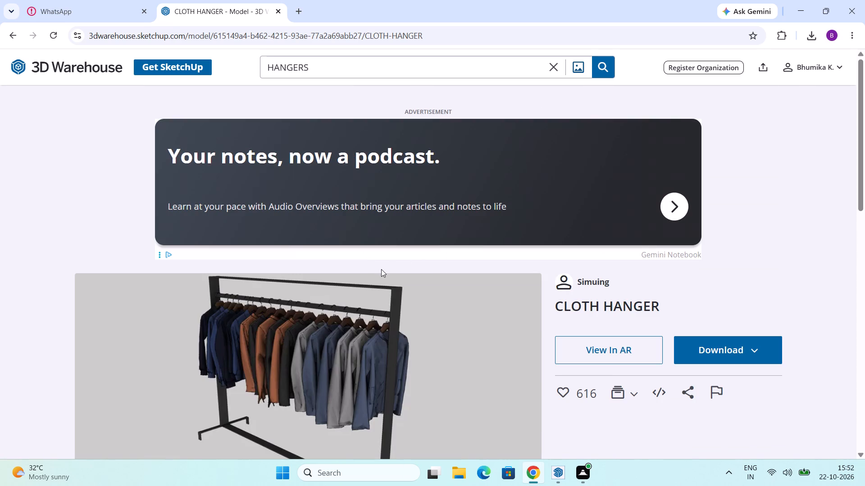
# Return to the HANGERS results and download the CLOTH HANGER model of the black clothes rack.
pyautogui.scroll(-2, 326, 273)
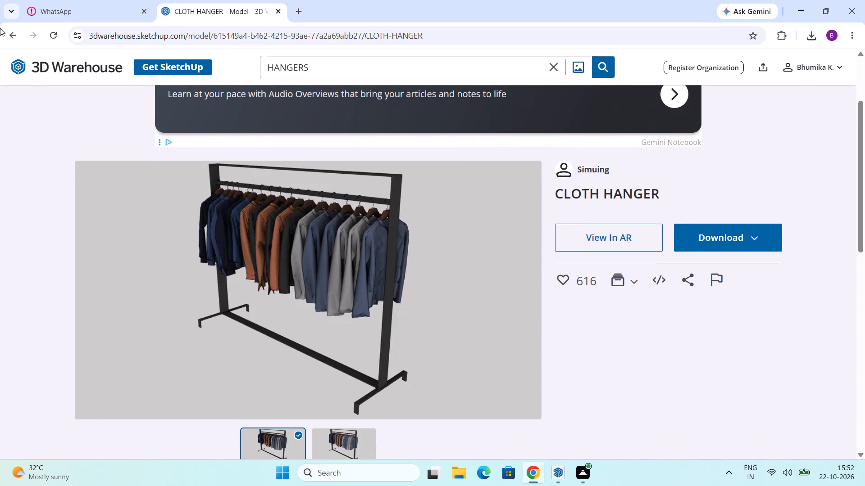
pyautogui.click(8, 37)
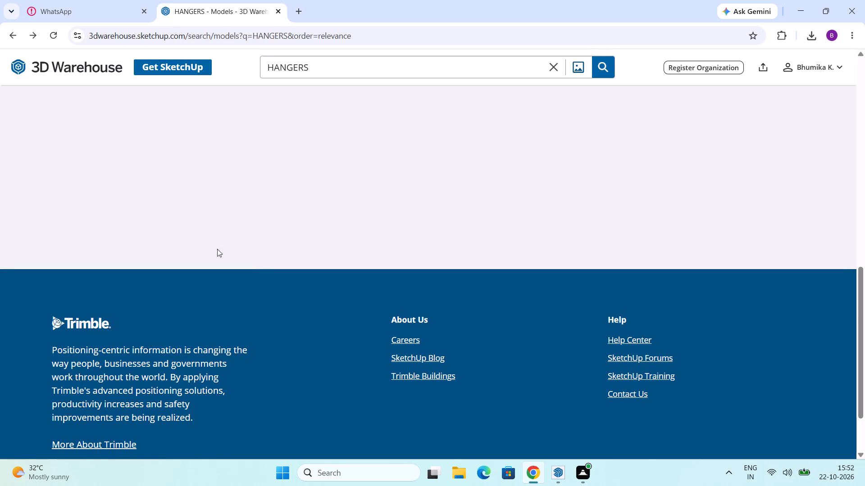
pyautogui.scroll(2, 324, 224)
pyautogui.scroll(-2, 269, 352)
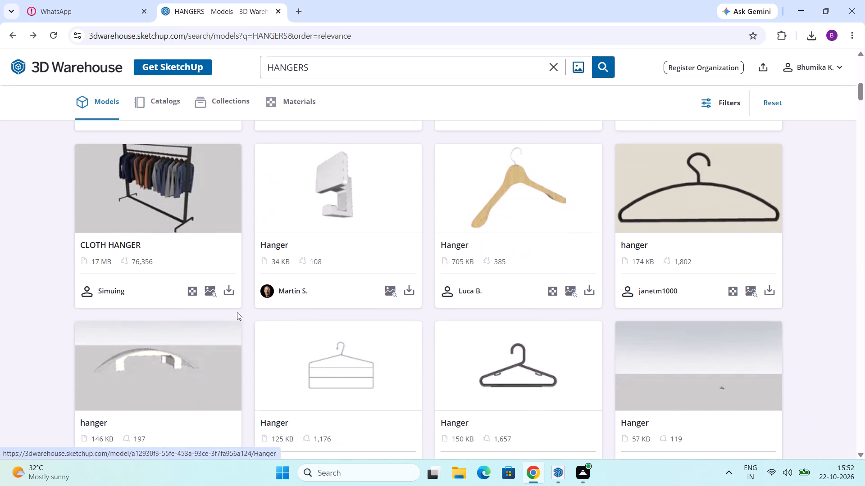
pyautogui.click(227, 286)
pyautogui.click(292, 316)
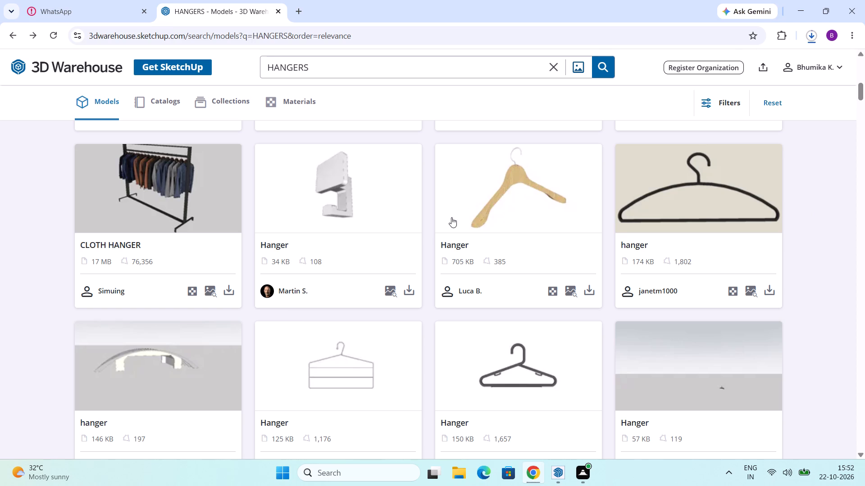
# Browse down the HANGERS results to look for further models of clothes on hangers.
pyautogui.scroll(-16, 452, 223)
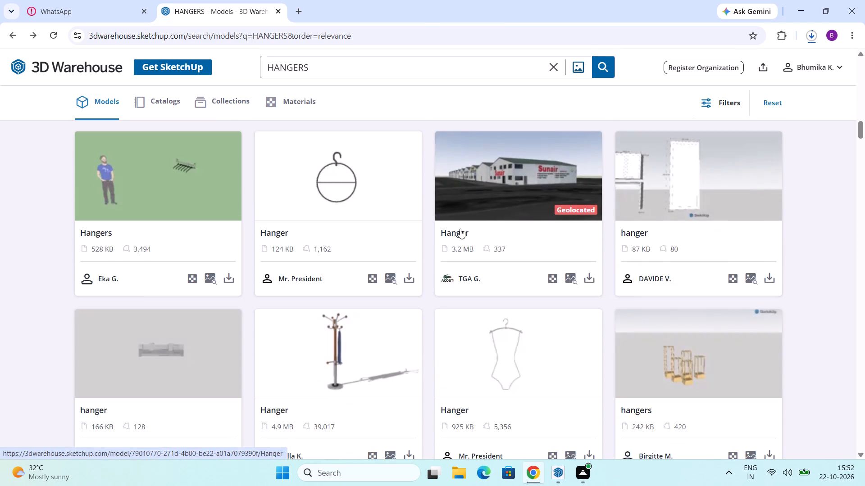
pyautogui.scroll(-19, 460, 229)
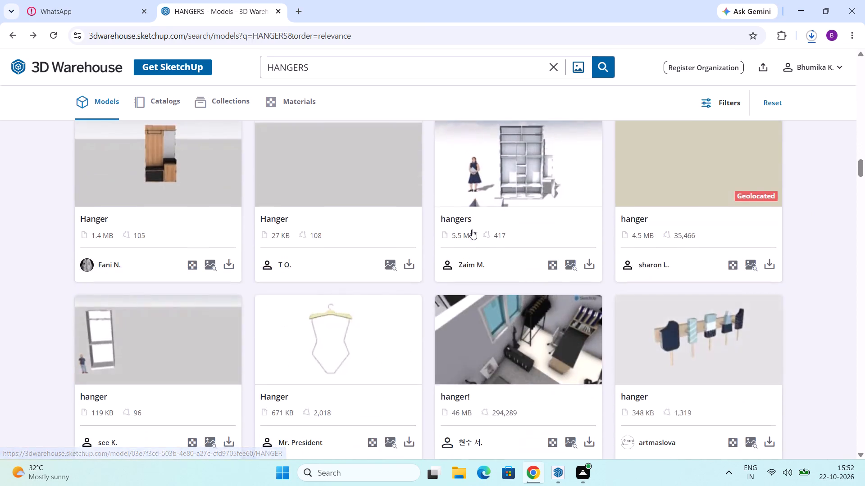
pyautogui.scroll(-19, 472, 229)
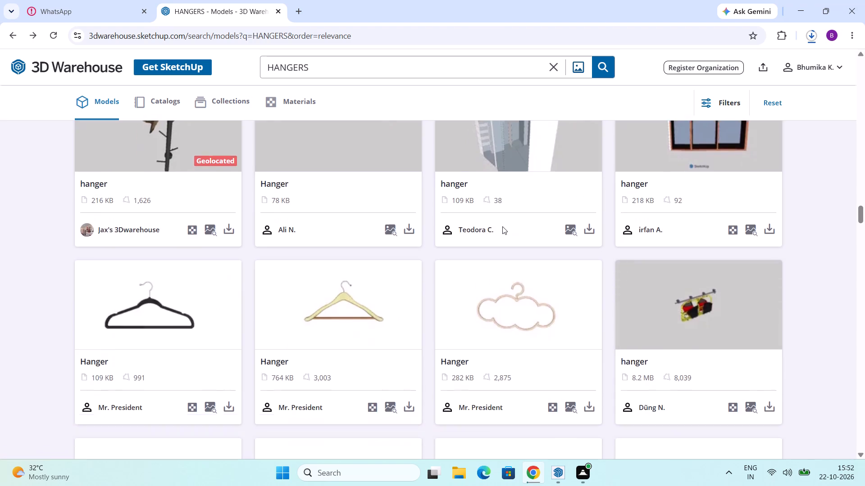
pyautogui.scroll(-11, 508, 225)
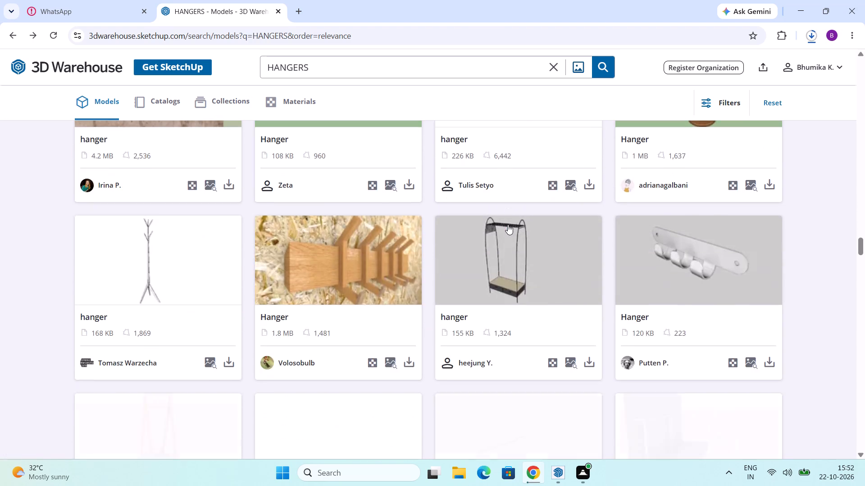
pyautogui.scroll(-12, 508, 225)
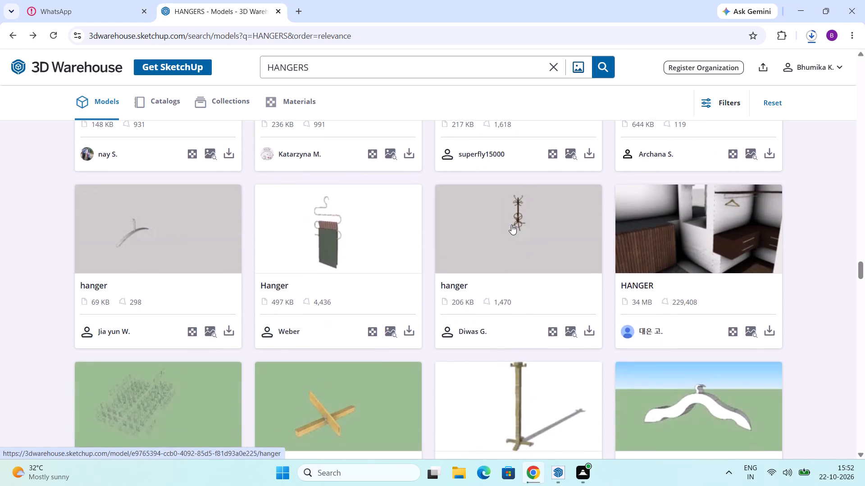
pyautogui.scroll(-16, 511, 225)
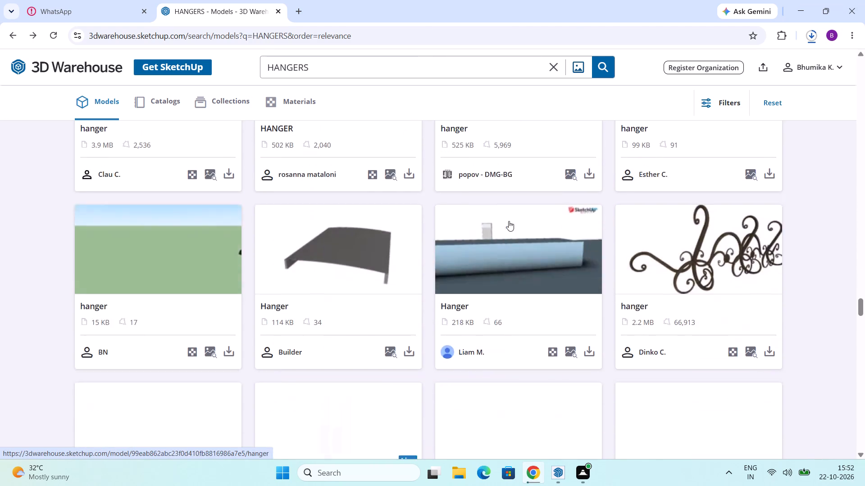
pyautogui.scroll(-15, 509, 221)
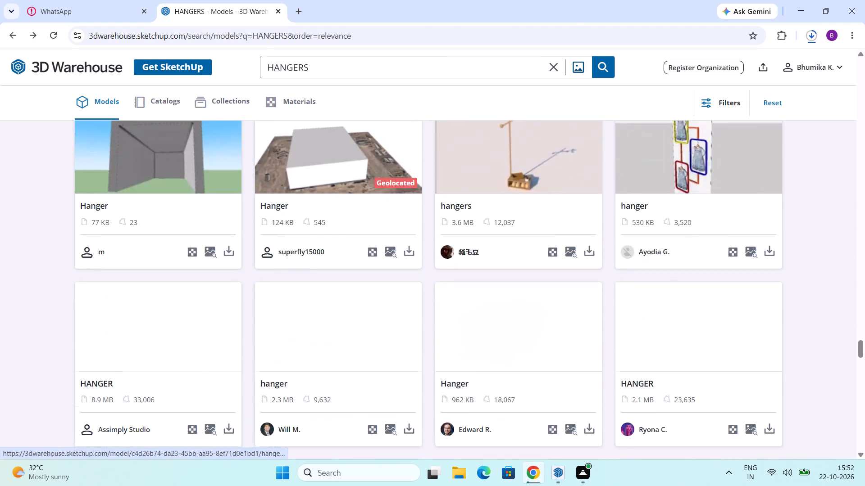
pyautogui.scroll(-10, 509, 221)
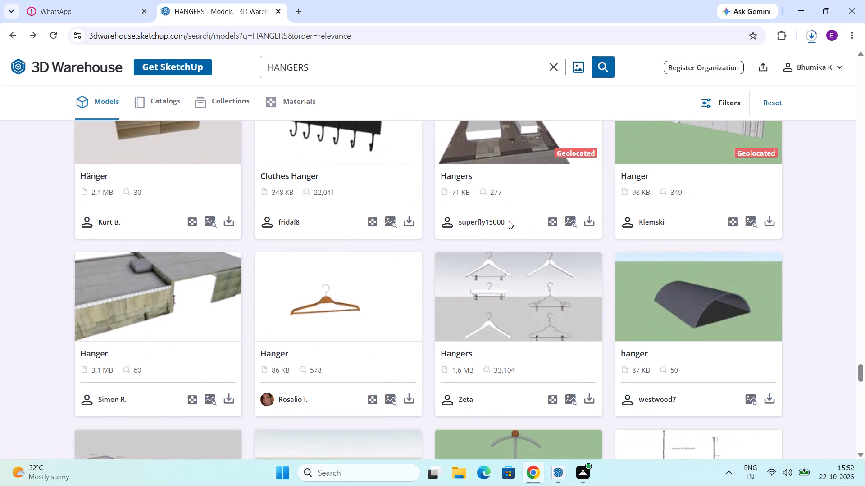
pyautogui.scroll(-18, 509, 221)
pyautogui.scroll(-4, 483, 210)
pyautogui.scroll(2, 514, 205)
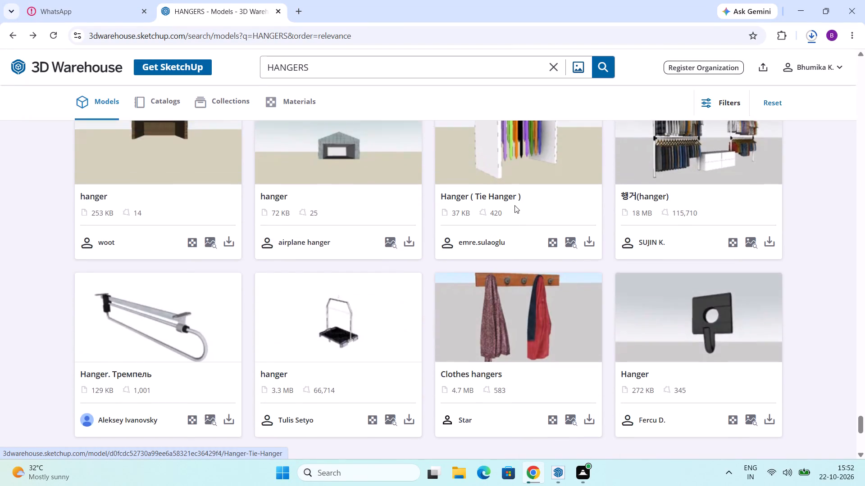
# Load more HANGERS results and look through the additional cloth hanger and coat hanger models.
pyautogui.scroll(-6, 514, 205)
pyautogui.click(455, 248)
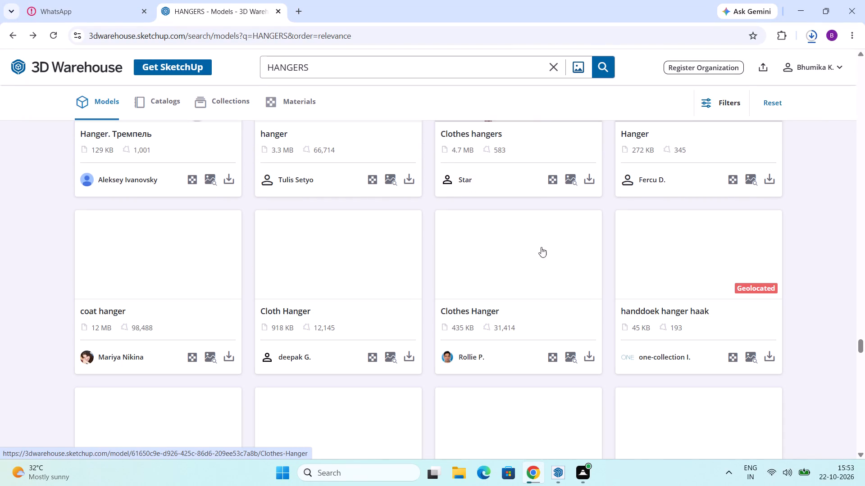
pyautogui.scroll(3, 555, 243)
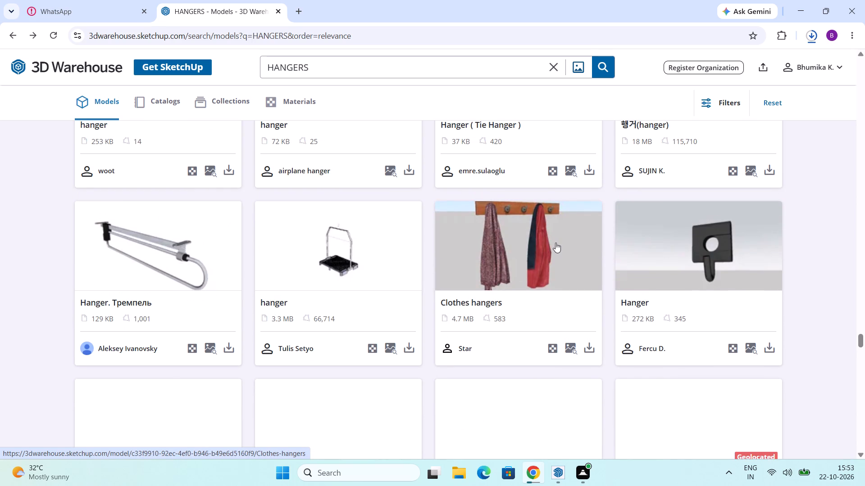
pyautogui.scroll(-6, 555, 243)
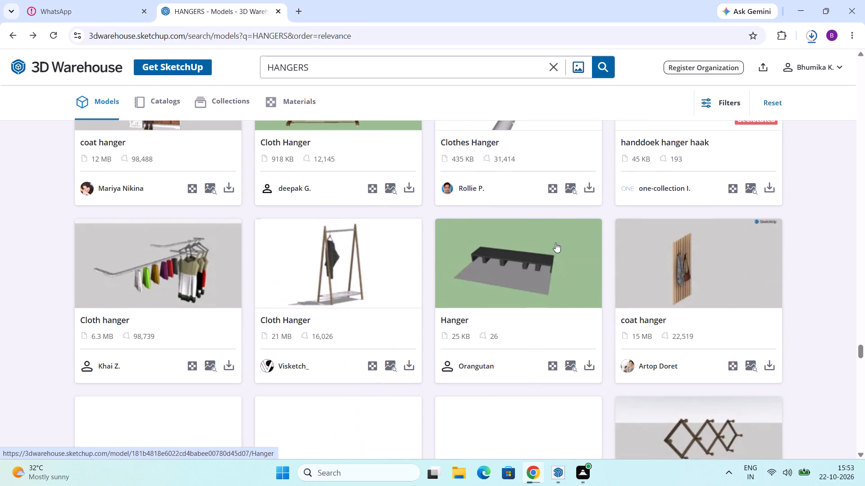
pyautogui.scroll(-4, 569, 207)
pyautogui.scroll(3, 568, 207)
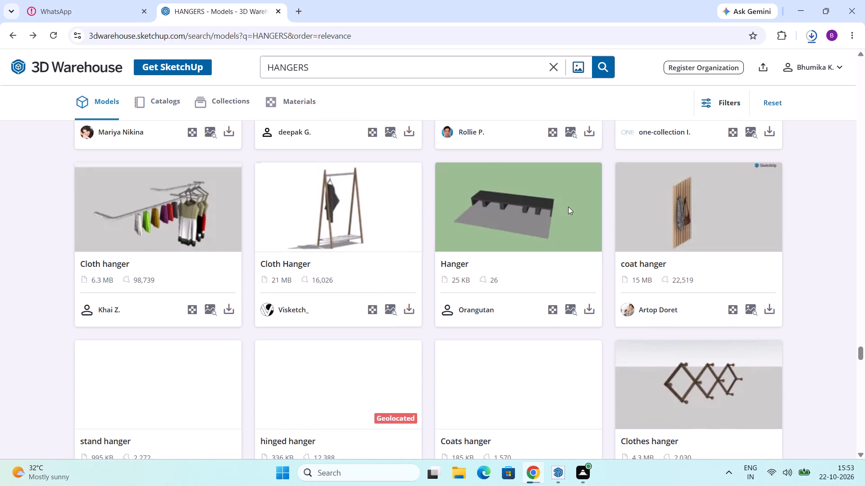
pyautogui.scroll(-6, 568, 207)
pyautogui.scroll(2, 568, 207)
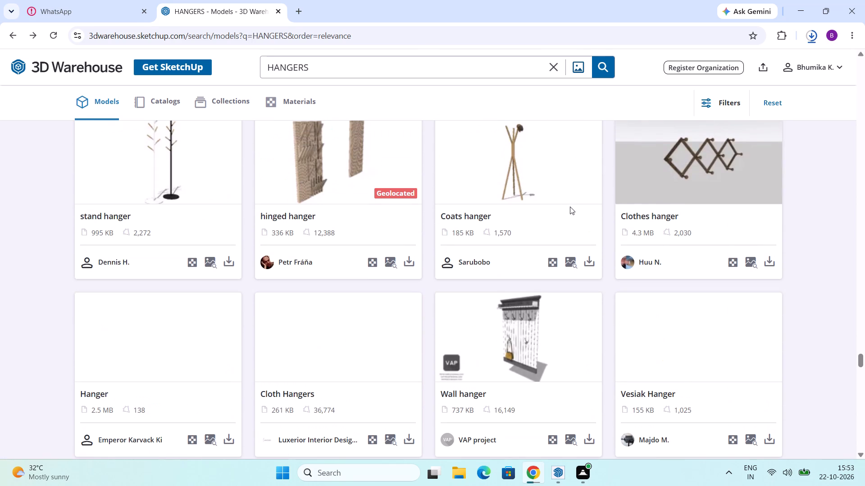
pyautogui.scroll(-6, 570, 207)
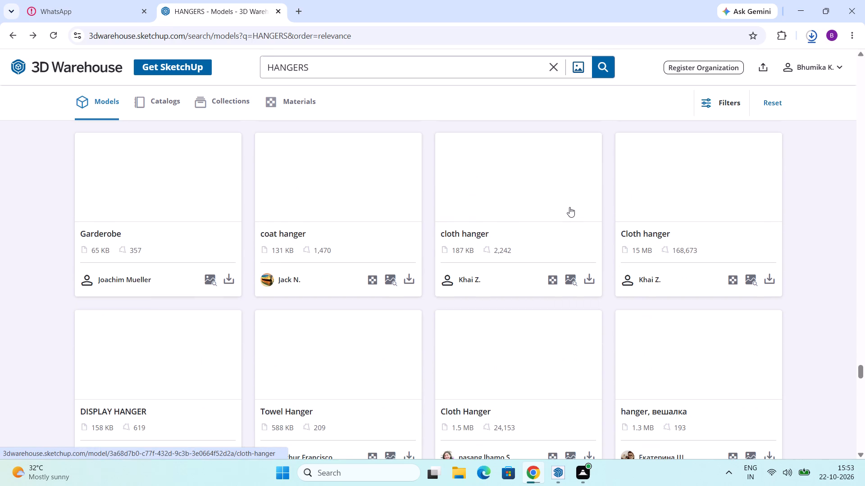
pyautogui.scroll(-3, 569, 207)
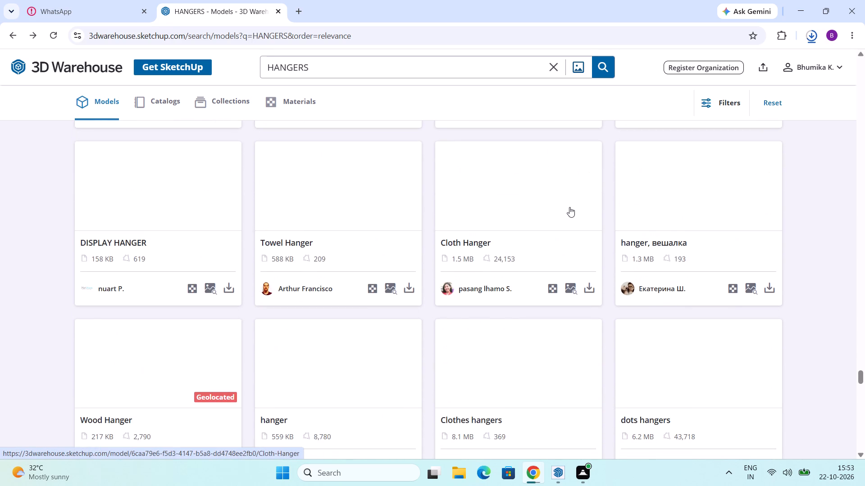
pyautogui.scroll(2, 569, 207)
pyautogui.scroll(-3, 569, 207)
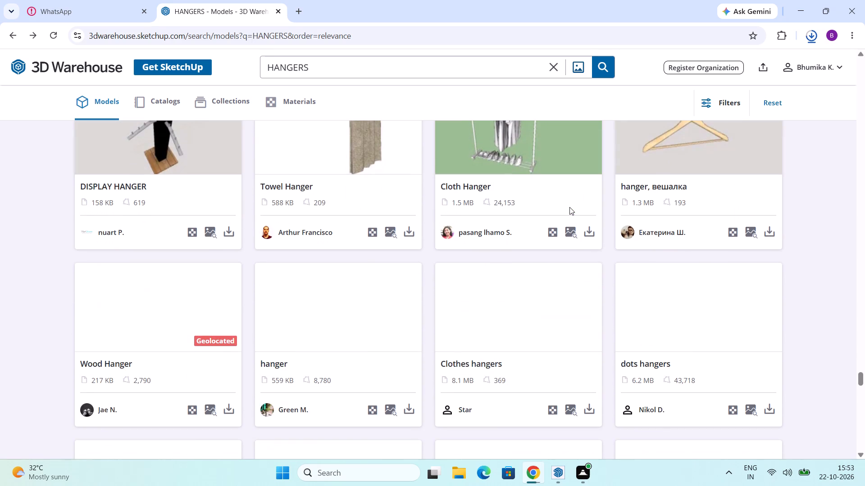
pyautogui.scroll(-8, 569, 207)
pyautogui.scroll(4, 565, 270)
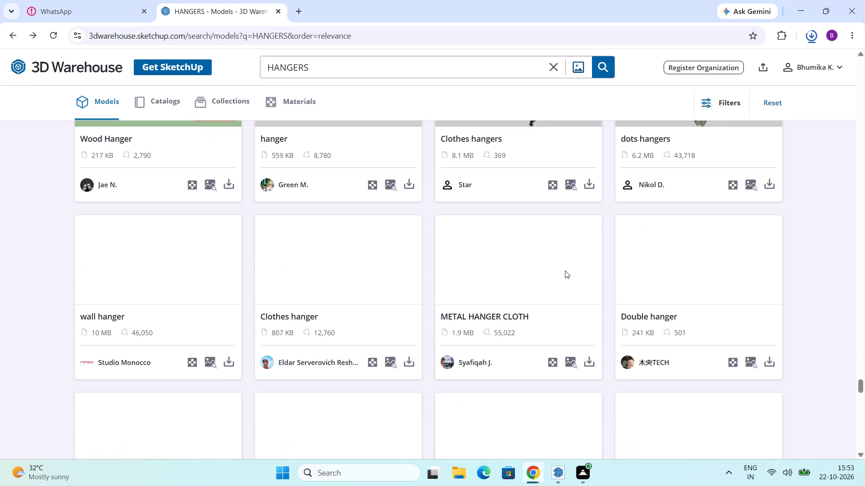
pyautogui.scroll(-4, 556, 274)
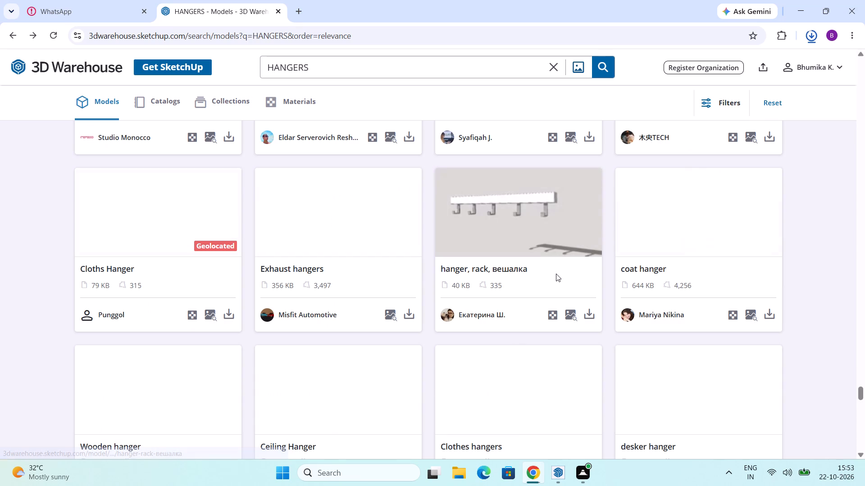
pyautogui.scroll(-7, 533, 272)
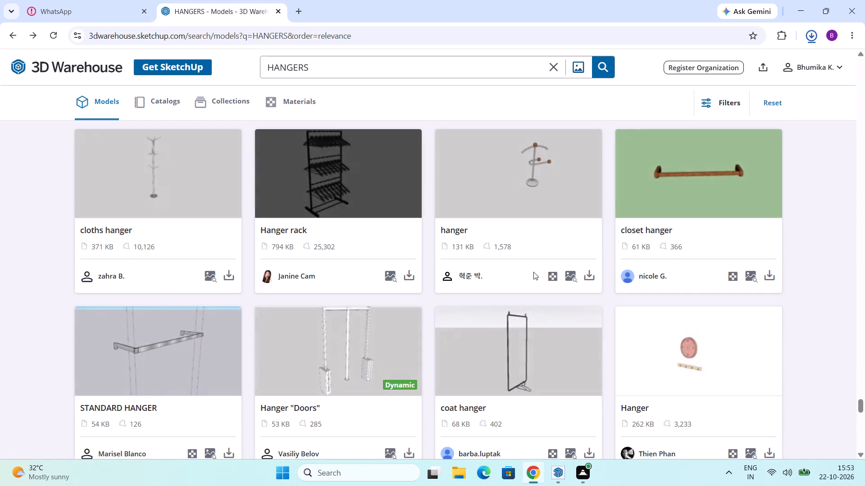
pyautogui.scroll(2, 533, 272)
pyautogui.scroll(-8, 533, 272)
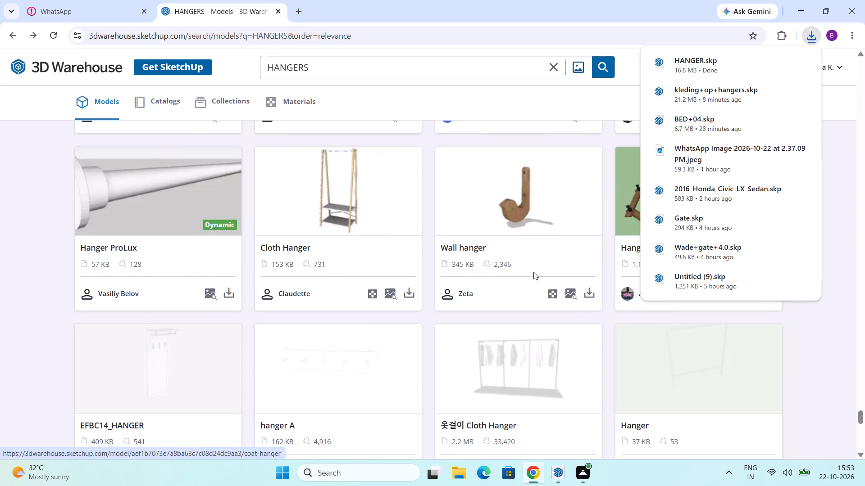
pyautogui.scroll(-4, 533, 272)
pyautogui.scroll(4, 533, 272)
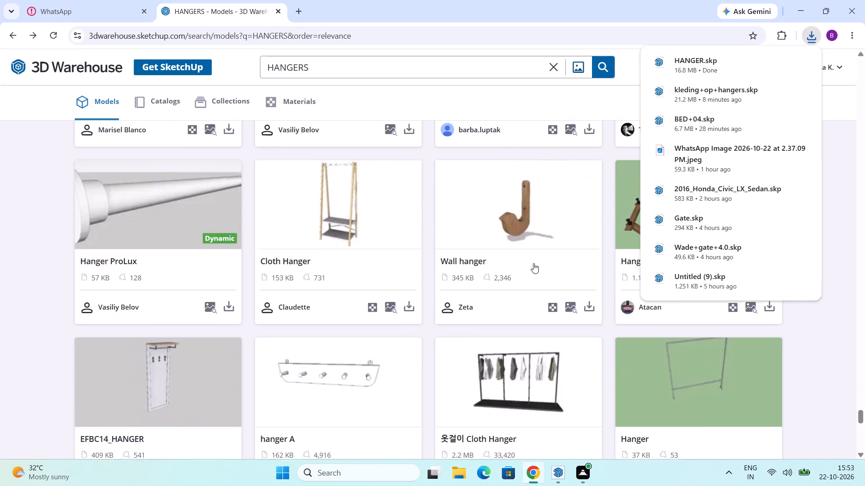
pyautogui.scroll(3, 533, 263)
# Switch to the SketchUp bedroom model and import the downloaded HANGER file from Downloads.
pyautogui.hotkey('alt', 'Tab')
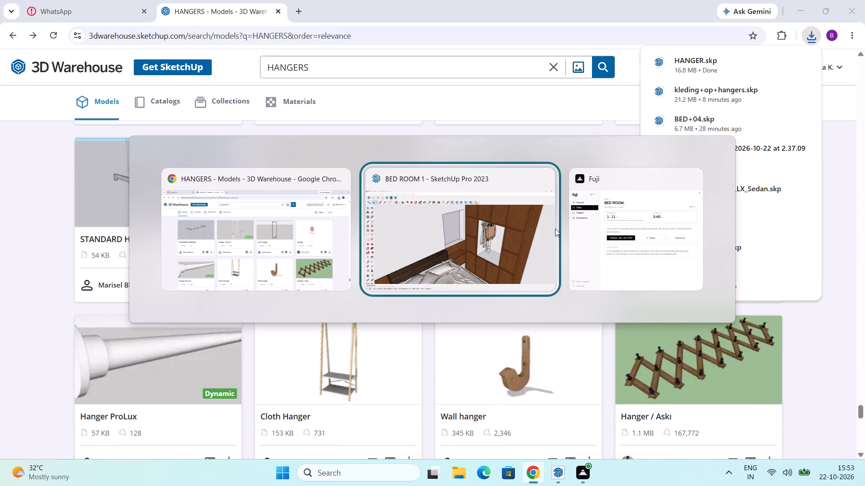
pyautogui.scroll(-6, 485, 167)
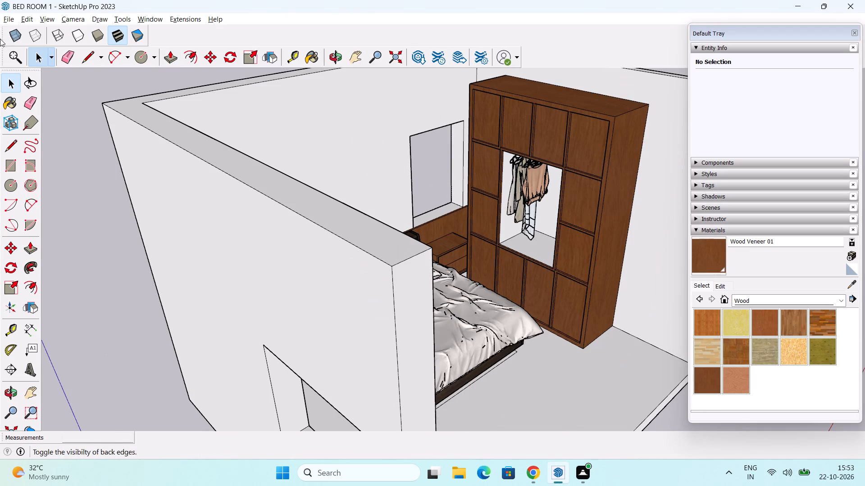
pyautogui.click(9, 20)
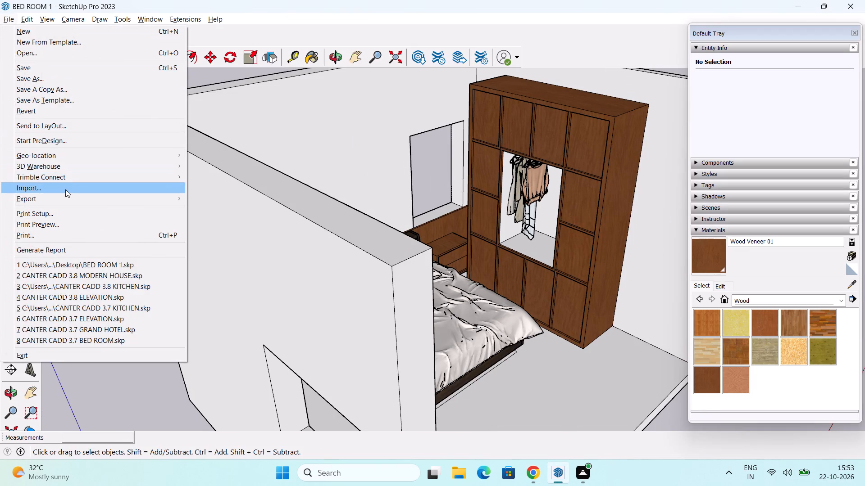
pyautogui.click(66, 189)
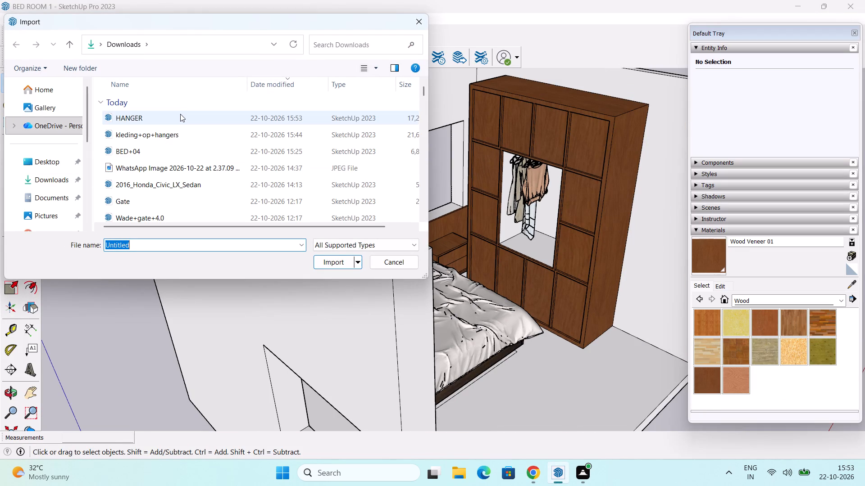
pyautogui.click(184, 120)
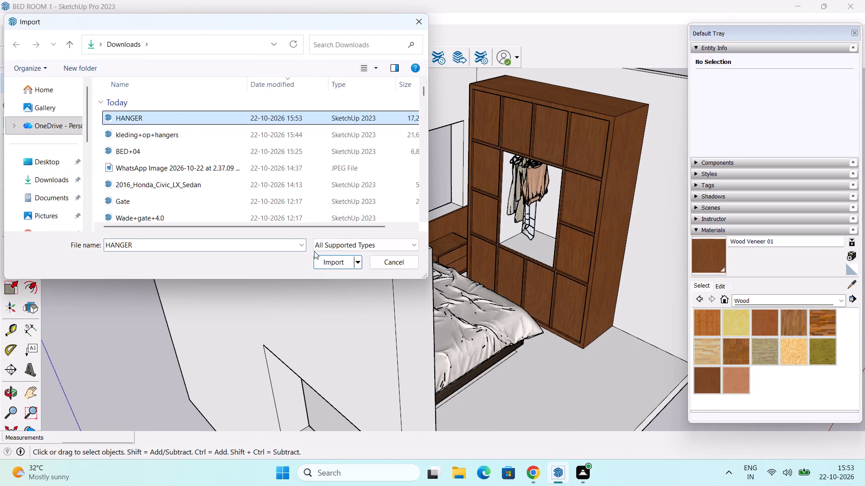
pyautogui.click(328, 260)
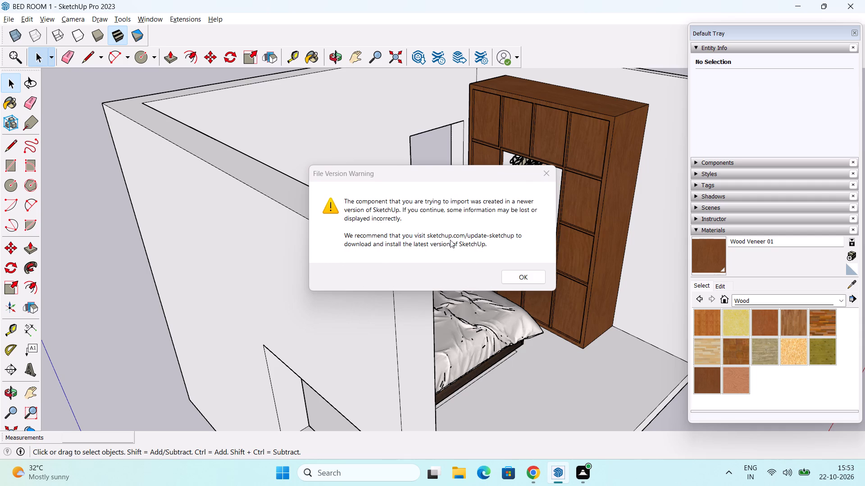
pyautogui.click(535, 277)
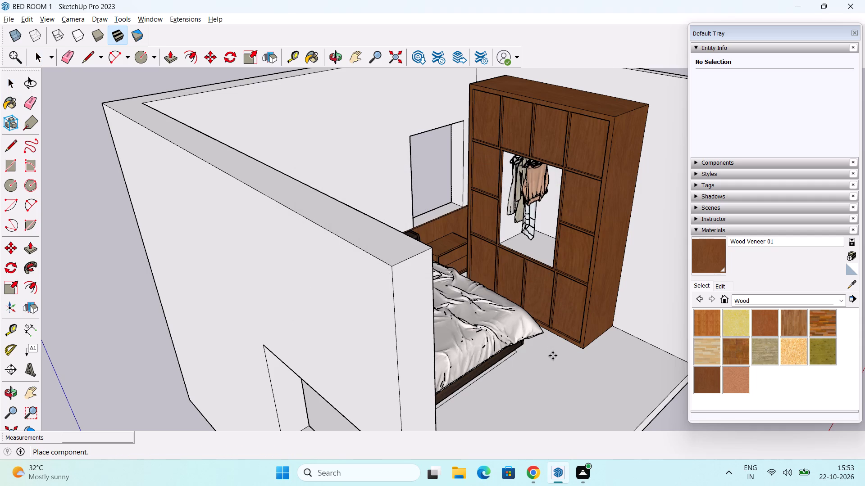
# Place the imported clothes rack on the open ground in front of the bedroom's open side.
pyautogui.scroll(-6, 553, 355)
pyautogui.moveTo(590, 374); pyautogui.dragTo(476, 242, button='middle')
pyautogui.moveTo(476, 242); pyautogui.dragTo(460, 227, button='middle')
pyautogui.scroll(-3, 491, 234)
pyautogui.scroll(-6, 535, 264)
pyautogui.moveTo(562, 309); pyautogui.dragTo(407, 181, button='middle')
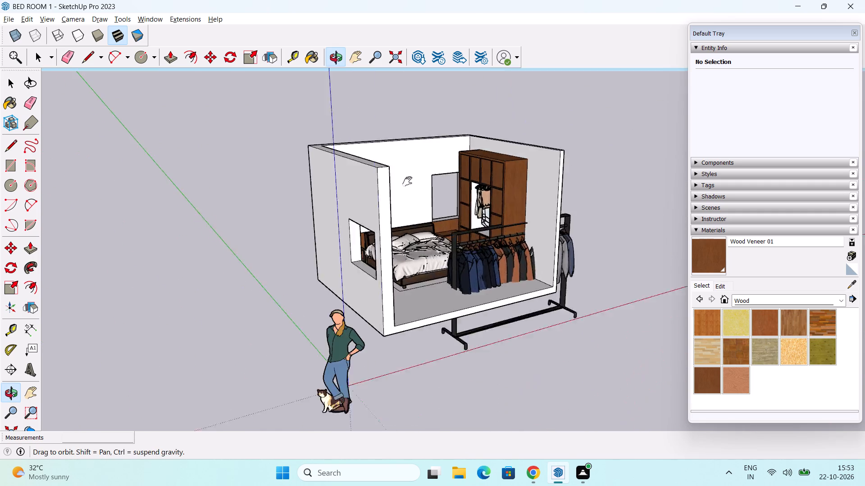
pyautogui.moveTo(407, 181); pyautogui.dragTo(381, 151, button='middle')
pyautogui.click(476, 315)
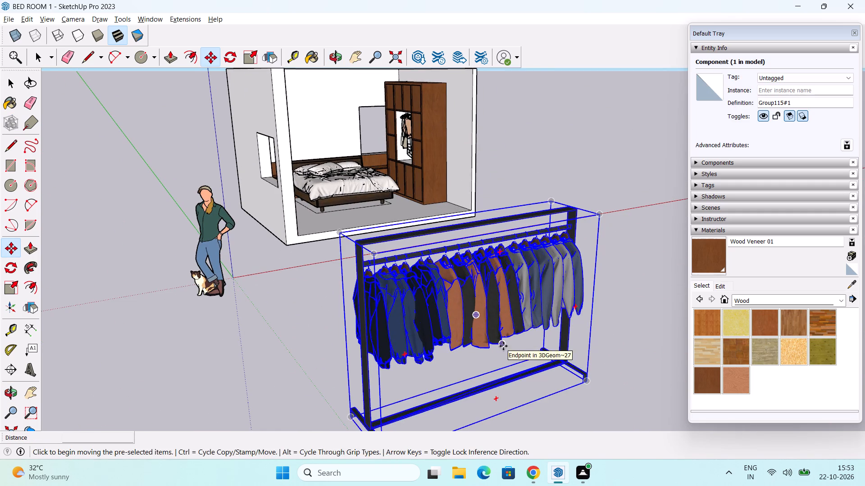
# Open the clothes rack component for editing and delete its black frame group, keeping the hanging garments.
pyautogui.moveTo(503, 346); pyautogui.dragTo(432, 196, button='middle')
pyautogui.moveTo(290, 279); pyautogui.dragTo(297, 330, button='middle')
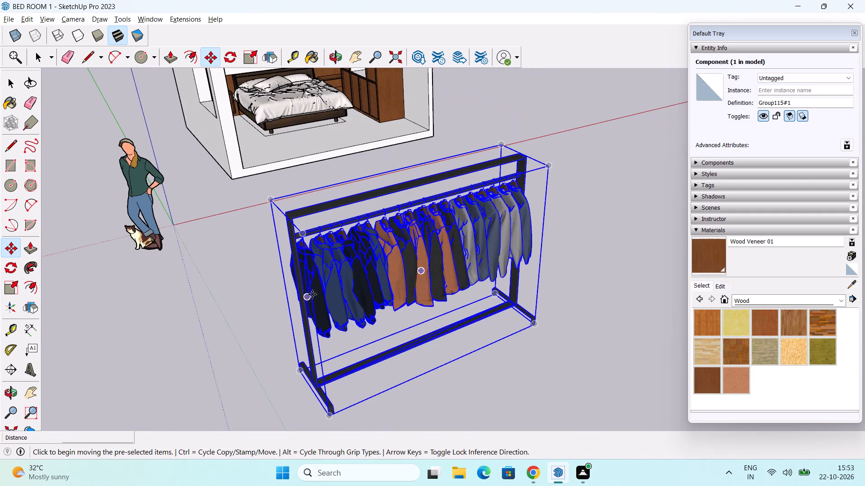
pyautogui.press('space')
pyautogui.doubleClick(311, 342)
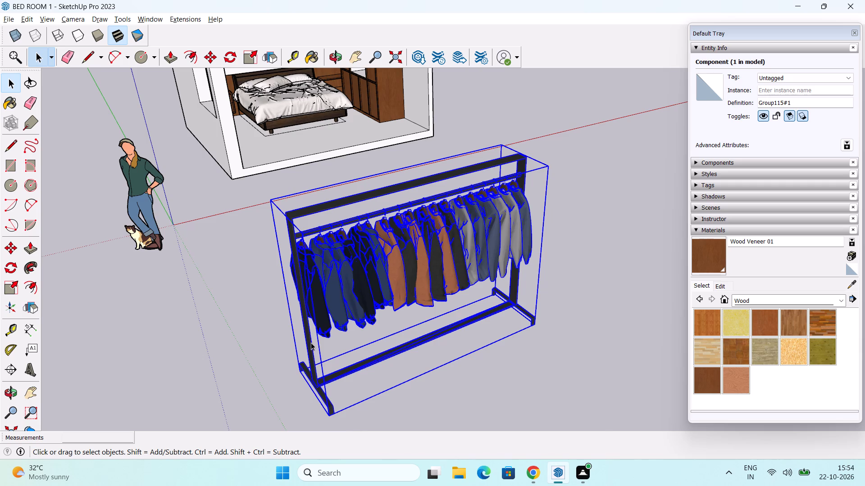
pyautogui.click(311, 342)
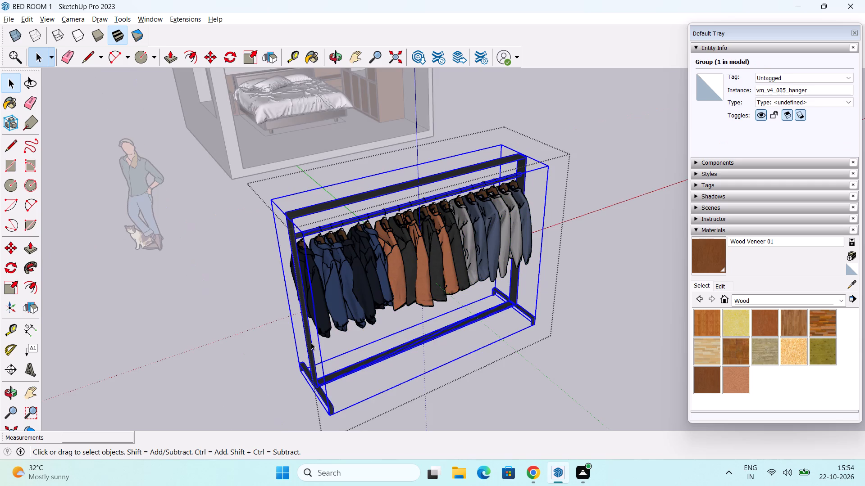
pyautogui.press('Delete')
# Delete three adjacent garments from the middle of the row: a black one, an orange one and another black one.
pyautogui.moveTo(333, 341); pyautogui.dragTo(300, 337, button='middle')
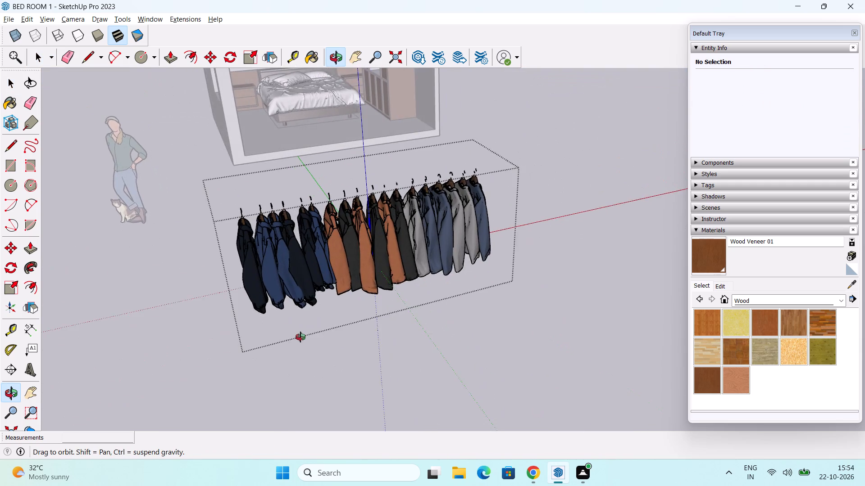
pyautogui.moveTo(300, 337); pyautogui.dragTo(290, 346, button='middle')
pyautogui.scroll(2, 340, 288)
pyautogui.click(370, 263)
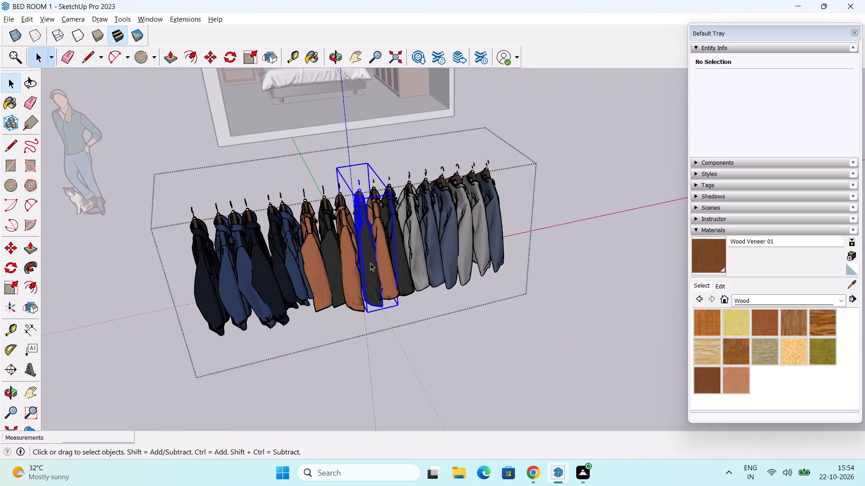
pyautogui.press('Delete')
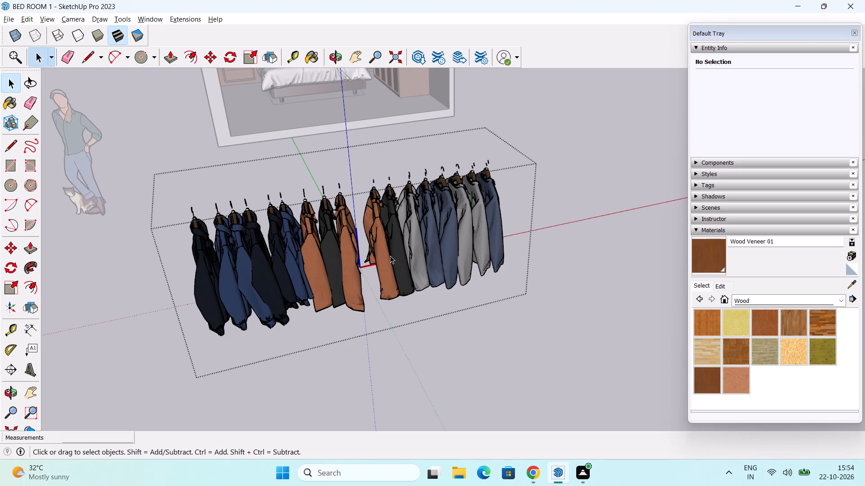
pyautogui.click(389, 258)
pyautogui.press('Delete')
pyautogui.click(401, 258)
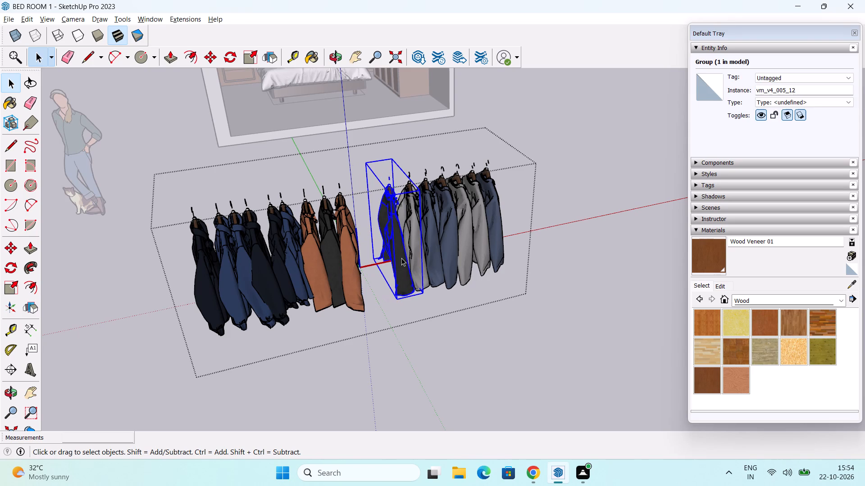
pyautogui.press('Delete')
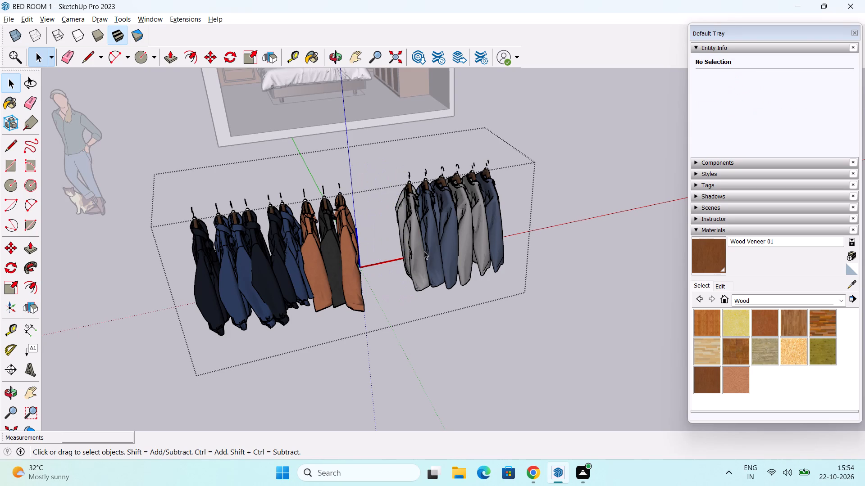
# Delete the six grey and blue garments beyond the gap, keeping the navy-to-orange half, and leave the component.
pyautogui.click(421, 251)
pyautogui.press('Delete')
pyautogui.click(428, 249)
pyautogui.press('Delete')
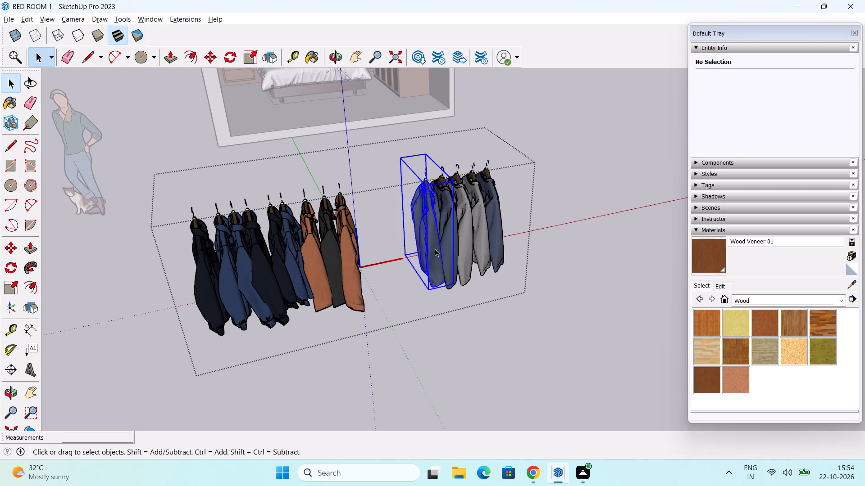
pyautogui.click(448, 247)
pyautogui.press('Delete')
pyautogui.click(469, 244)
pyautogui.press('Delete')
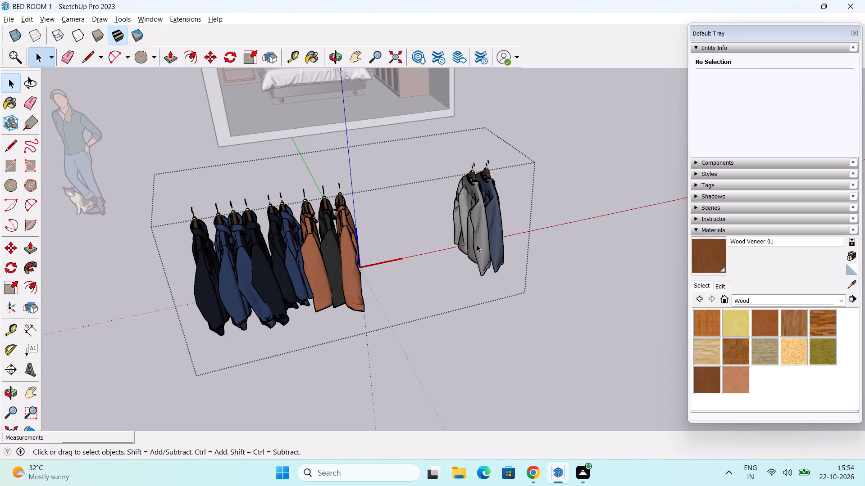
pyautogui.click(481, 243)
pyautogui.press('Delete')
pyautogui.click(493, 241)
pyautogui.press('Delete')
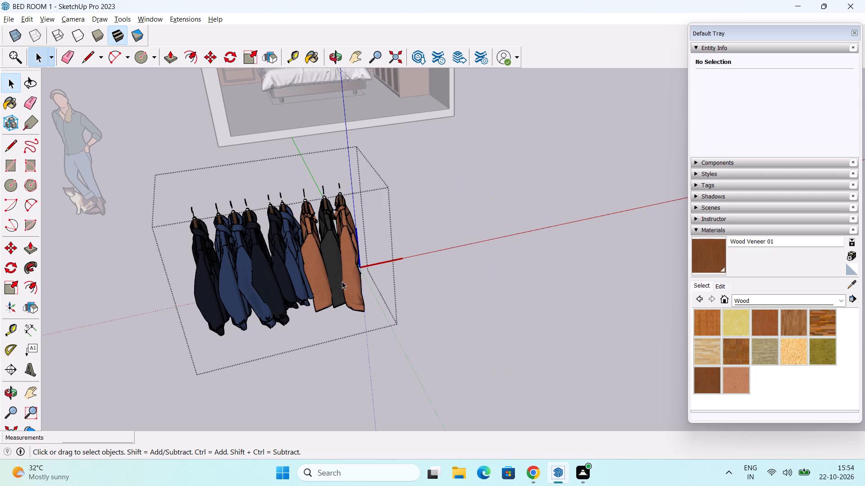
pyautogui.scroll(-2, 342, 281)
pyautogui.moveTo(321, 289); pyautogui.dragTo(346, 282, button='middle')
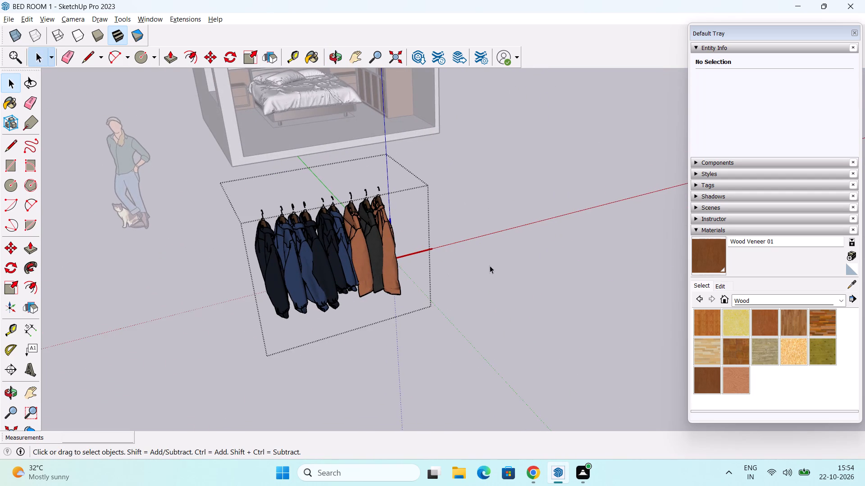
pyautogui.press('Escape')
# Rotate the remaining garments component 90 degrees horizontally about its bottom front corner.
pyautogui.click(354, 260)
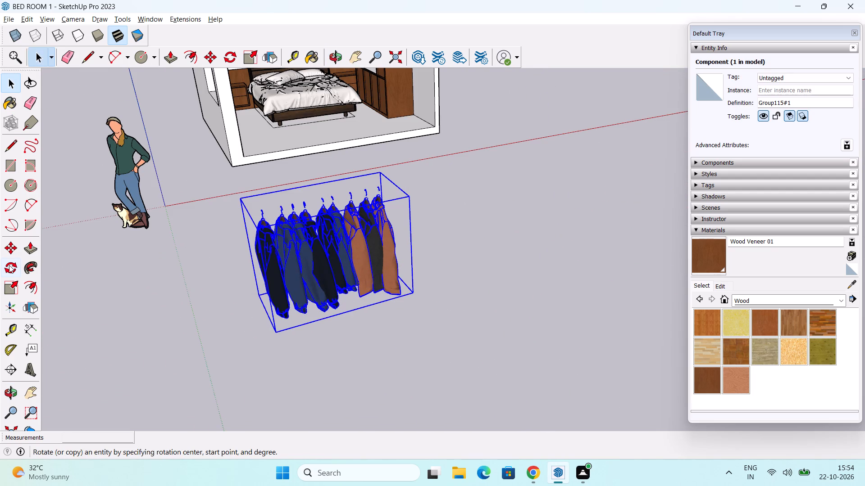
pyautogui.click(9, 265)
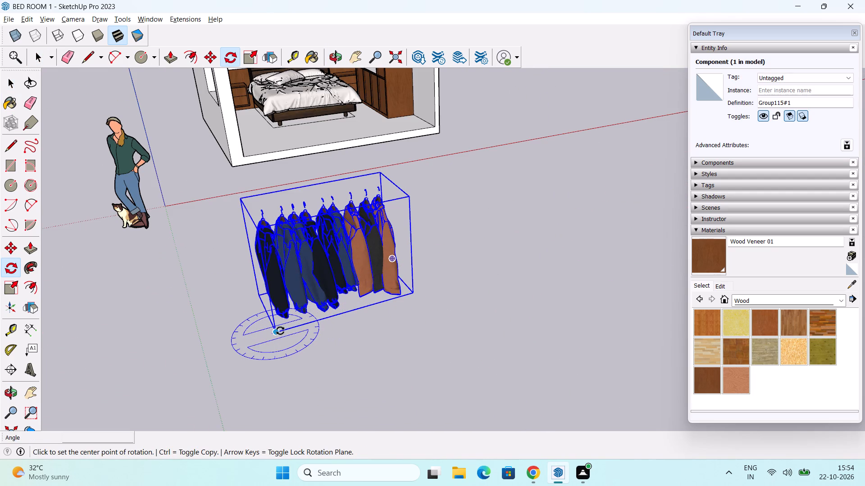
pyautogui.click(280, 331)
pyautogui.click(311, 302)
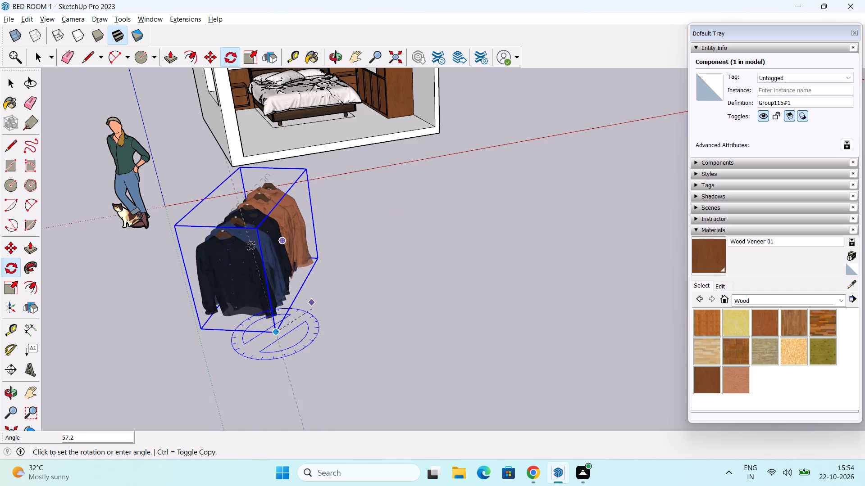
pyautogui.write('90')
pyautogui.press('Return')
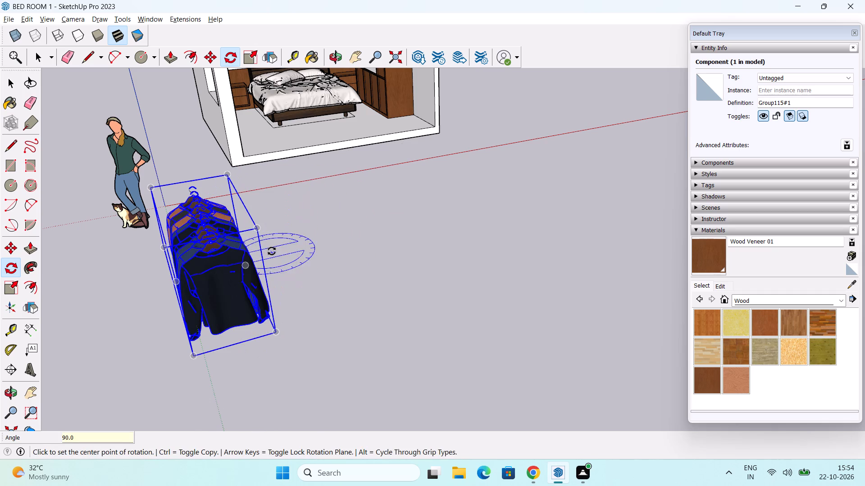
pyautogui.press('space')
# Examine the rotated garments and their hanger hooks from several sides, comparing them with the wardrobe recess.
pyautogui.scroll(-2, 132, 284)
pyautogui.moveTo(170, 268); pyautogui.dragTo(278, 263, button='middle')
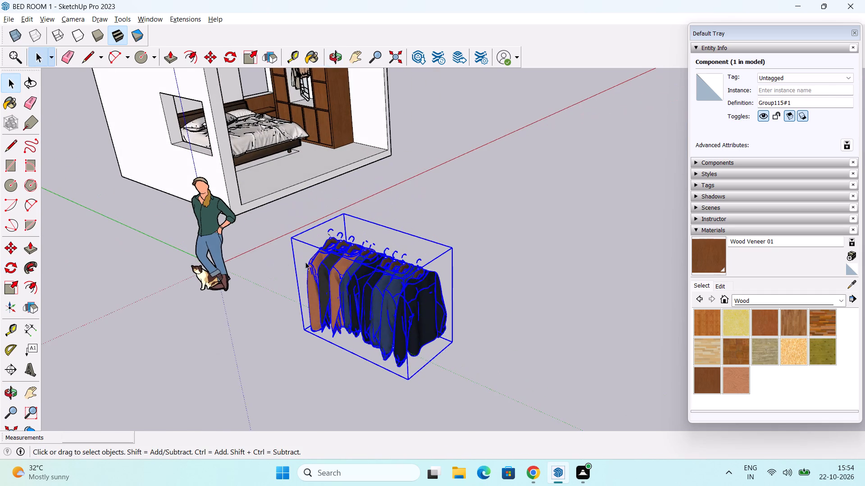
pyautogui.scroll(4, 308, 261)
pyautogui.moveTo(416, 266); pyautogui.dragTo(347, 231, button='middle')
pyautogui.scroll(4, 399, 257)
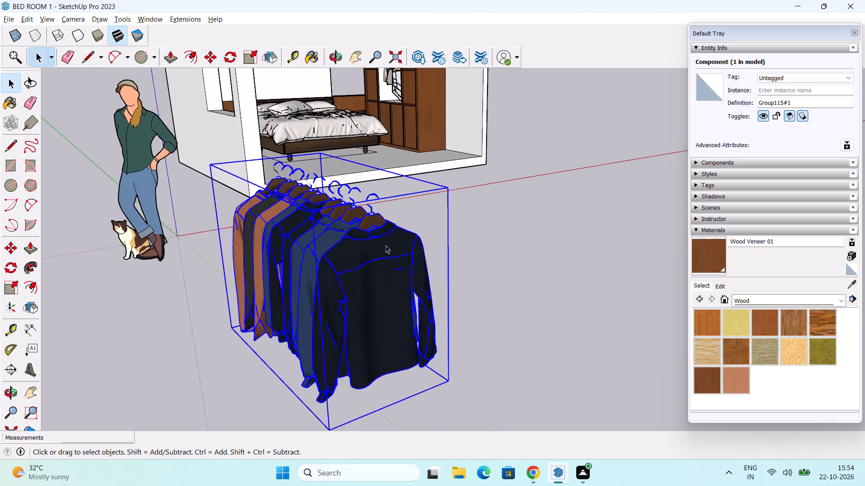
pyautogui.keyDown('shift'); pyautogui.scroll(8, 364, 235); pyautogui.keyUp('shift')
pyautogui.moveTo(356, 209); pyautogui.dragTo(364, 155, button='middle')
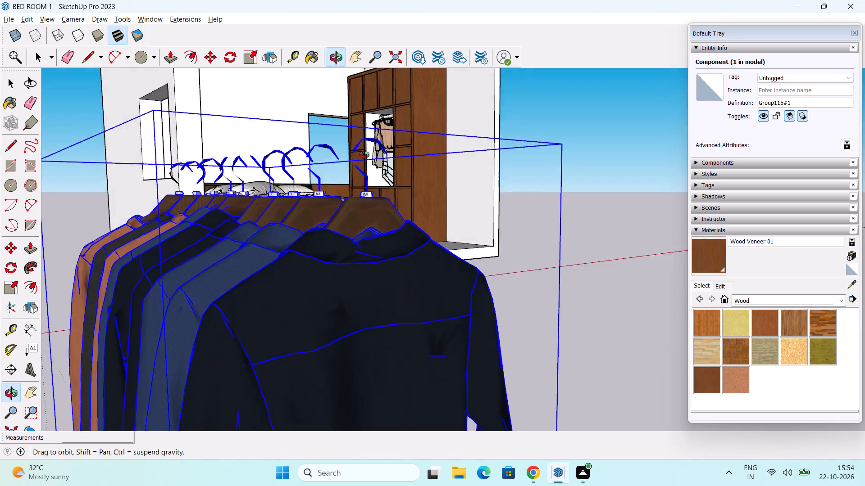
pyautogui.moveTo(364, 155); pyautogui.dragTo(318, 238, button='middle')
pyautogui.scroll(-9, 341, 216)
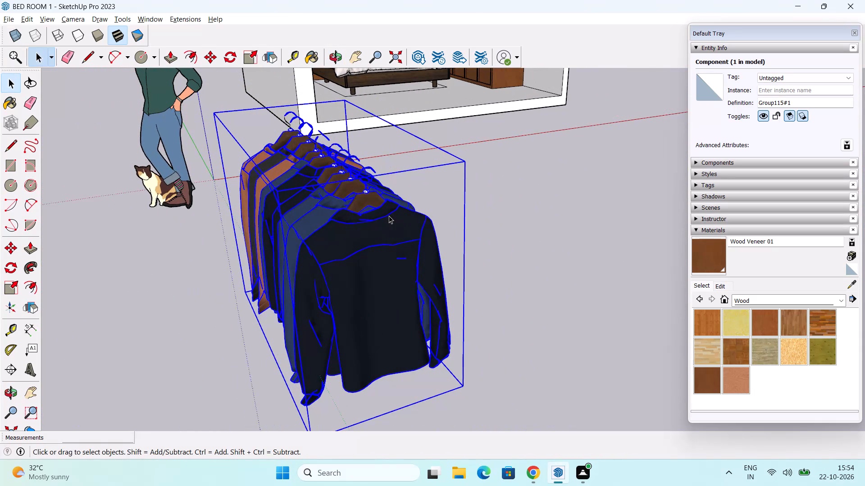
# Scale the garments component along its red axis, compressing the row to roughly half its length.
pyautogui.press('m')
pyautogui.scroll(2, 375, 200)
pyautogui.moveTo(361, 206); pyautogui.dragTo(569, 183, button='middle')
pyautogui.scroll(-3, 569, 183)
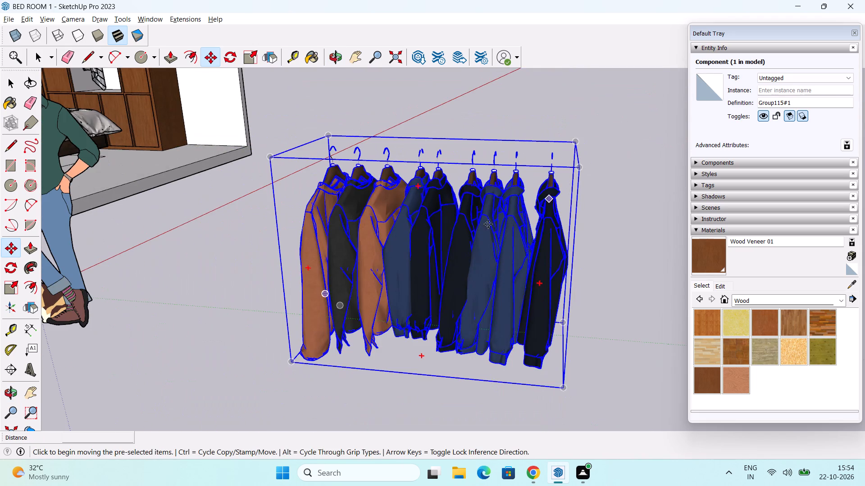
pyautogui.click(9, 287)
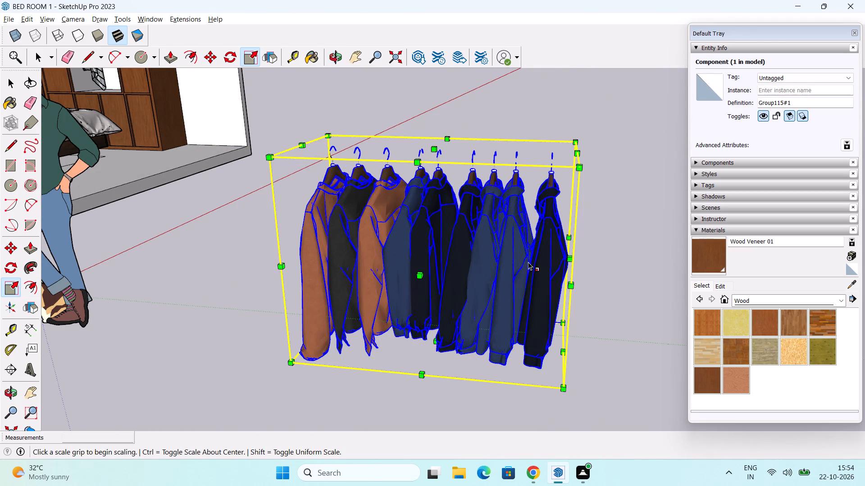
pyautogui.moveTo(570, 258); pyautogui.dragTo(466, 244)
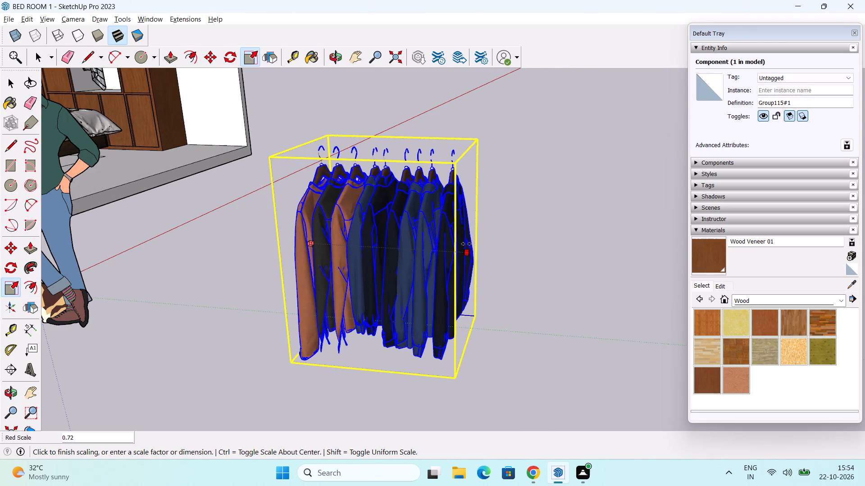
pyautogui.moveTo(466, 244); pyautogui.dragTo(419, 241)
pyautogui.press('space')
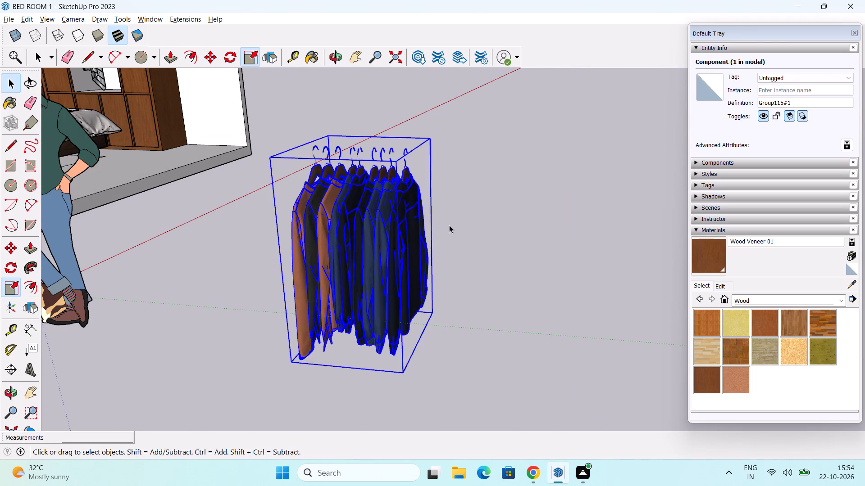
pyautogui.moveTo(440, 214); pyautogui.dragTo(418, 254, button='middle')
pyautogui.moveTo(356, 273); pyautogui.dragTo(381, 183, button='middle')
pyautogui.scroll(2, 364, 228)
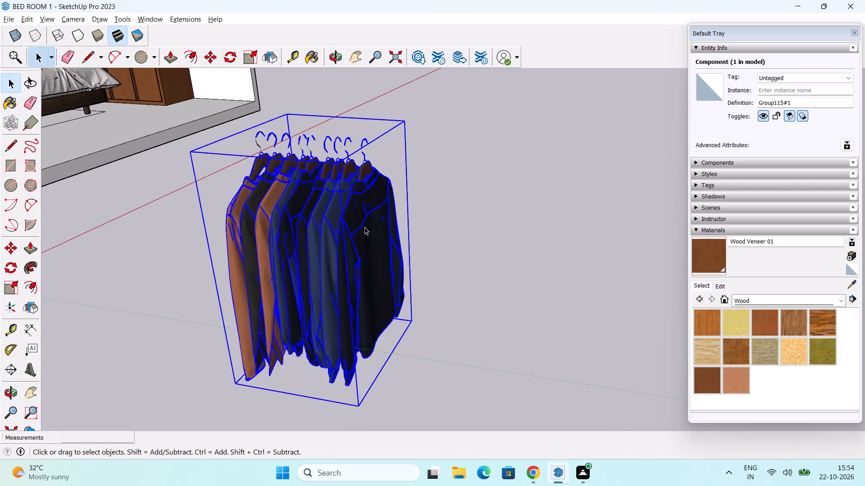
# Move the garments component by its end hanger hook onto the hanging rod inside the wardrobe recess, beside the existing clothes.
pyautogui.press('m')
pyautogui.scroll(9, 347, 156)
pyautogui.moveTo(403, 155); pyautogui.dragTo(333, 175, button='middle')
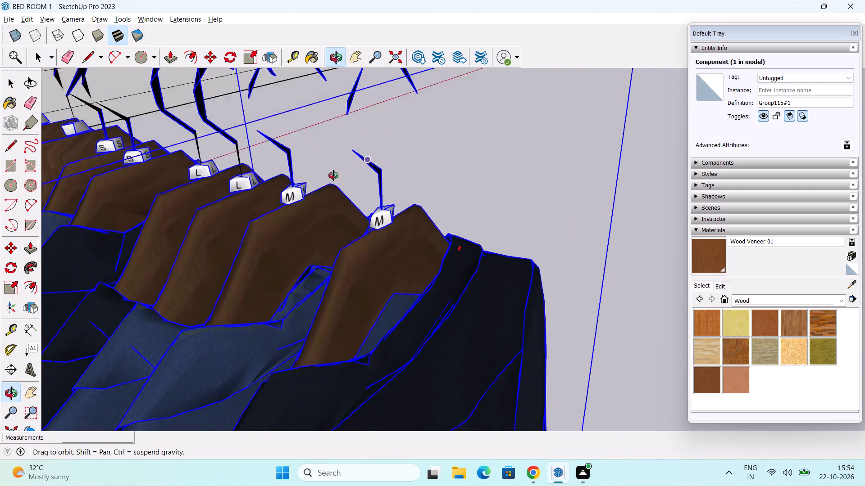
pyautogui.moveTo(333, 175); pyautogui.dragTo(420, 196, button='middle')
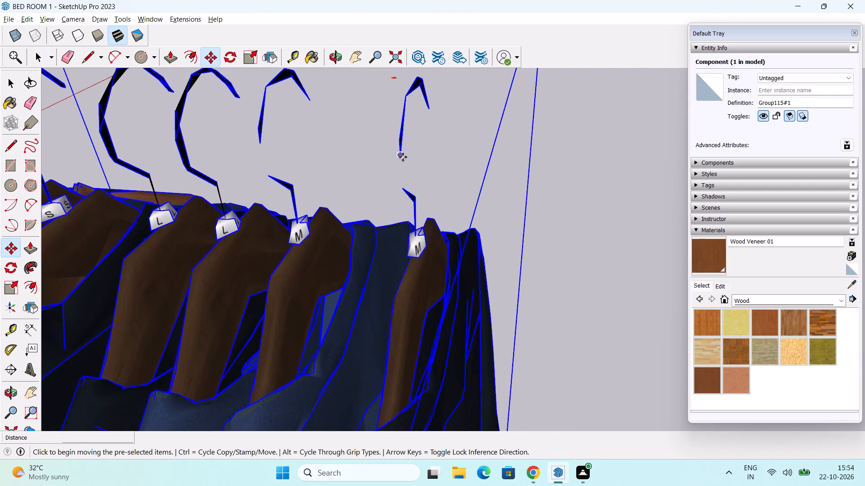
pyautogui.click(405, 157)
pyautogui.scroll(-5, 359, 137)
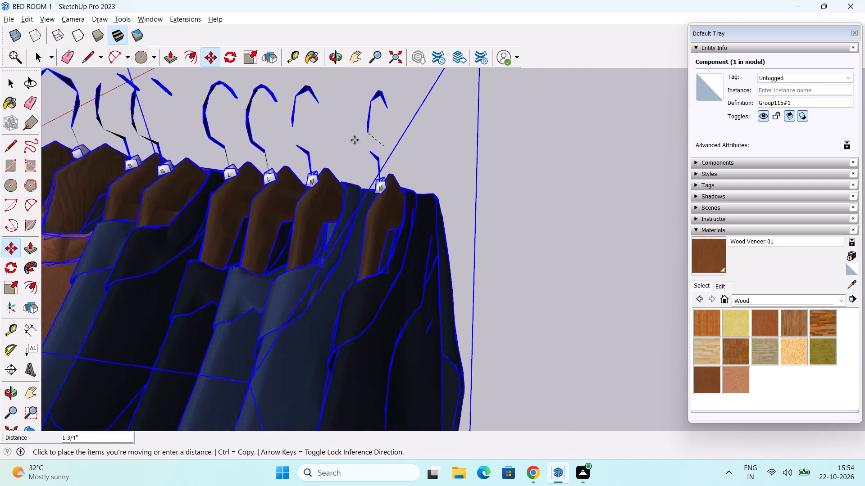
pyautogui.scroll(-4, 355, 140)
pyautogui.keyDown('shift'); pyautogui.moveTo(289, 97); pyautogui.dragTo(464, 238, button='middle'); pyautogui.keyUp('shift')
pyautogui.scroll(-8, 341, 152)
pyautogui.keyDown('shift'); pyautogui.moveTo(268, 95); pyautogui.dragTo(548, 362, button='middle'); pyautogui.keyUp('shift')
pyautogui.scroll(-3, 376, 169)
pyautogui.keyDown('shift'); pyautogui.moveTo(244, 94); pyautogui.dragTo(338, 217, button='middle'); pyautogui.keyUp('shift')
pyautogui.scroll(3, 230, 161)
pyautogui.scroll(3, 303, 173)
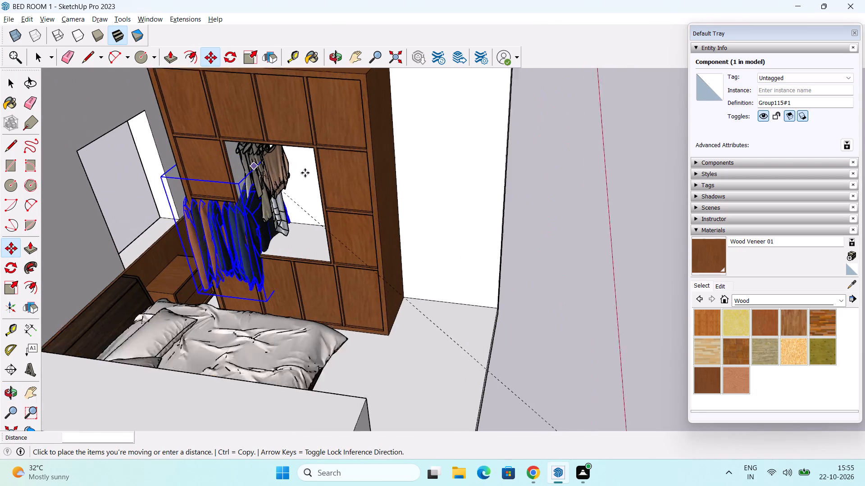
pyautogui.scroll(10, 305, 173)
pyautogui.moveTo(303, 172); pyautogui.dragTo(357, 162, button='middle')
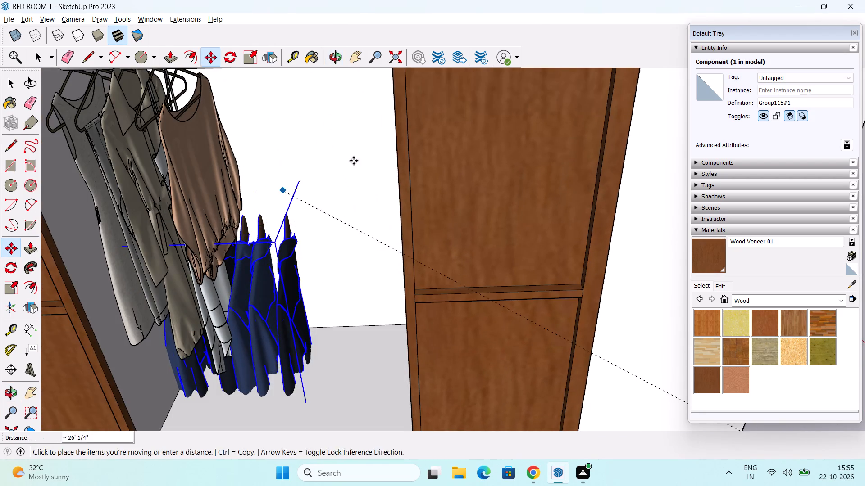
pyautogui.keyDown('shift'); pyautogui.moveTo(353, 160); pyautogui.dragTo(373, 244, button='middle'); pyautogui.keyUp('shift')
pyautogui.moveTo(373, 244); pyautogui.dragTo(380, 130, button='middle')
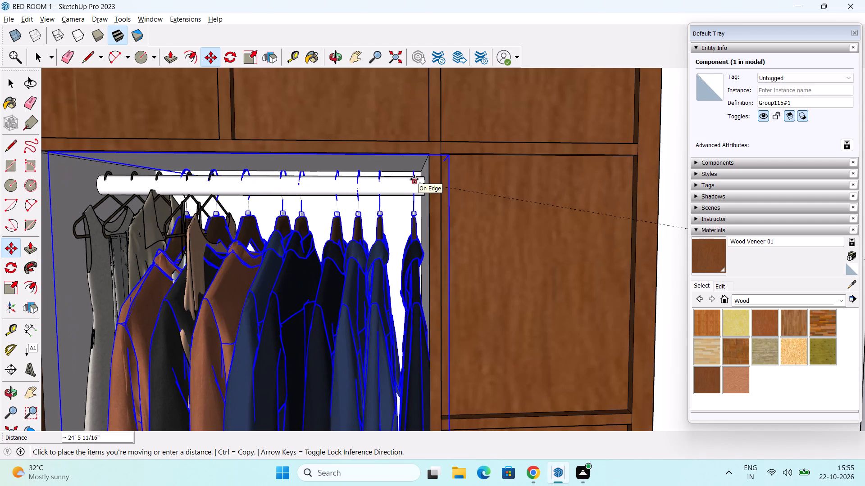
pyautogui.click(415, 179)
# Scale the garments component along its red axis by about 0.79, narrowing the row away from the existing clothes.
pyautogui.moveTo(422, 203); pyautogui.dragTo(401, 184, button='middle')
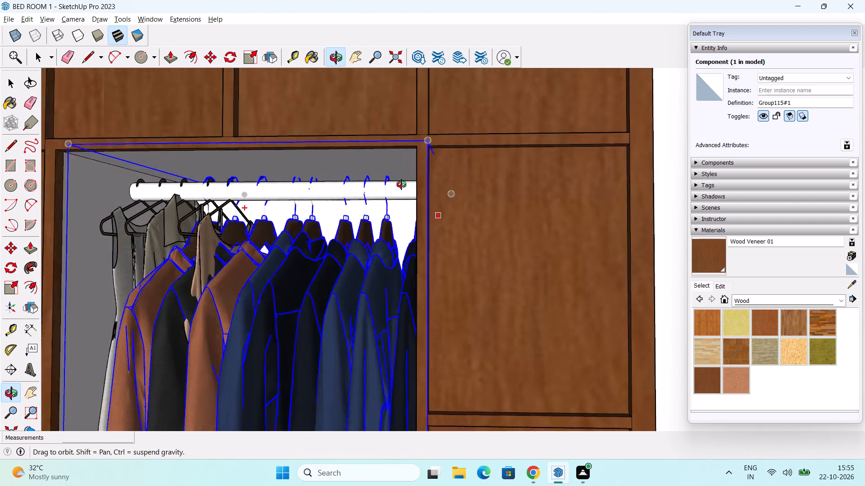
pyautogui.moveTo(401, 184); pyautogui.dragTo(414, 226, button='middle')
pyautogui.scroll(-6, 415, 226)
pyautogui.moveTo(368, 247); pyautogui.dragTo(395, 127, button='middle')
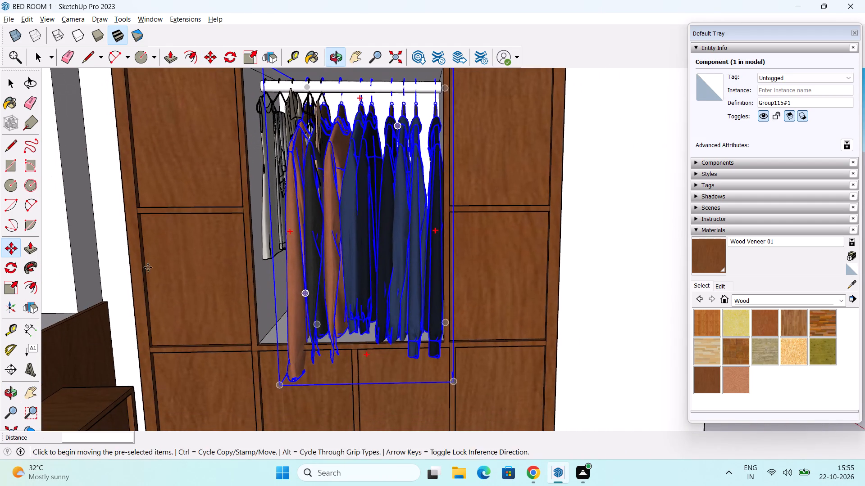
pyautogui.click(9, 288)
pyautogui.moveTo(232, 289); pyautogui.dragTo(356, 301, button='middle')
pyautogui.moveTo(308, 265); pyautogui.dragTo(264, 260, button='middle')
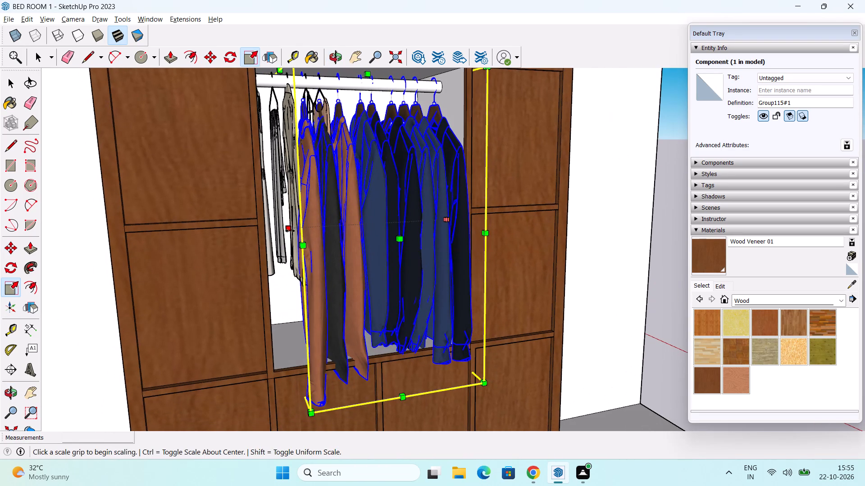
pyautogui.moveTo(290, 230); pyautogui.dragTo(331, 226)
# Scale the garments component along its blue axis from the bottom to roughly three-quarters height, clearing the recess floor.
pyautogui.moveTo(405, 290); pyautogui.dragTo(400, 281, button='middle')
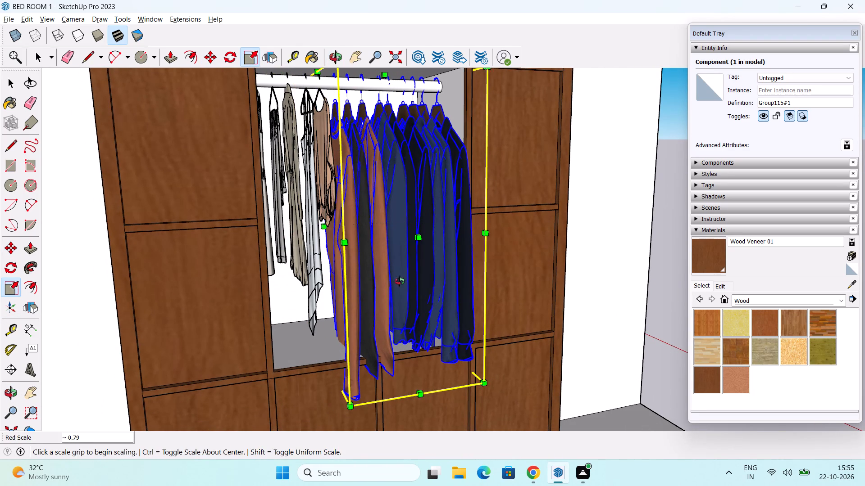
pyautogui.moveTo(400, 281); pyautogui.dragTo(366, 238, button='middle')
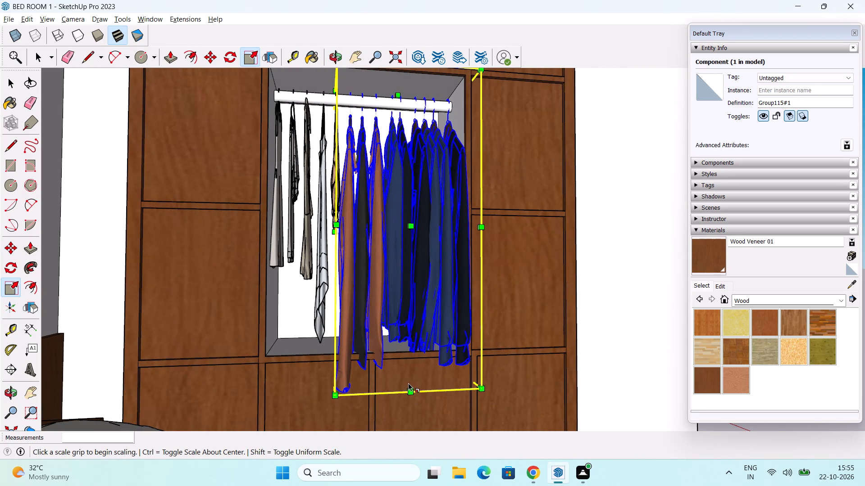
pyautogui.scroll(-3, 399, 208)
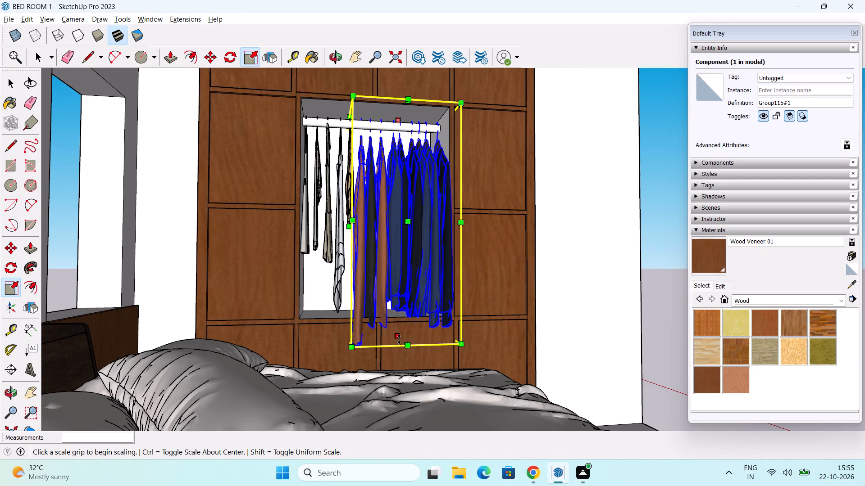
pyautogui.moveTo(399, 339); pyautogui.dragTo(401, 288)
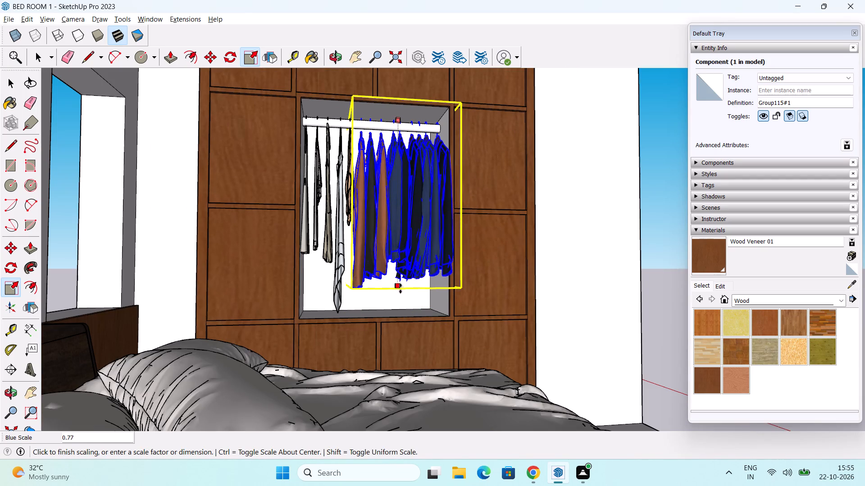
pyautogui.moveTo(401, 288); pyautogui.dragTo(401, 292)
# Deselect the garments and examine the whole bedroom and the filled wardrobe recess from several angles.
pyautogui.scroll(-2, 405, 271)
pyautogui.moveTo(403, 270); pyautogui.dragTo(383, 265, button='middle')
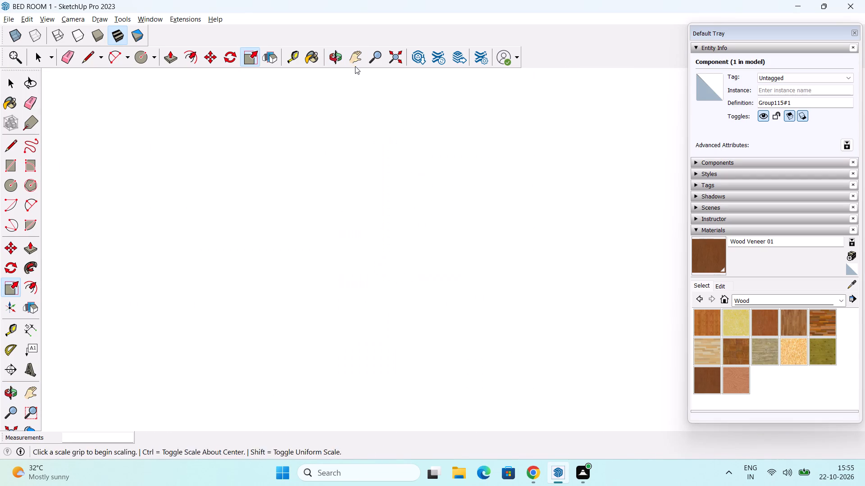
pyautogui.click(395, 61)
pyautogui.moveTo(455, 207); pyautogui.dragTo(261, 288, button='middle')
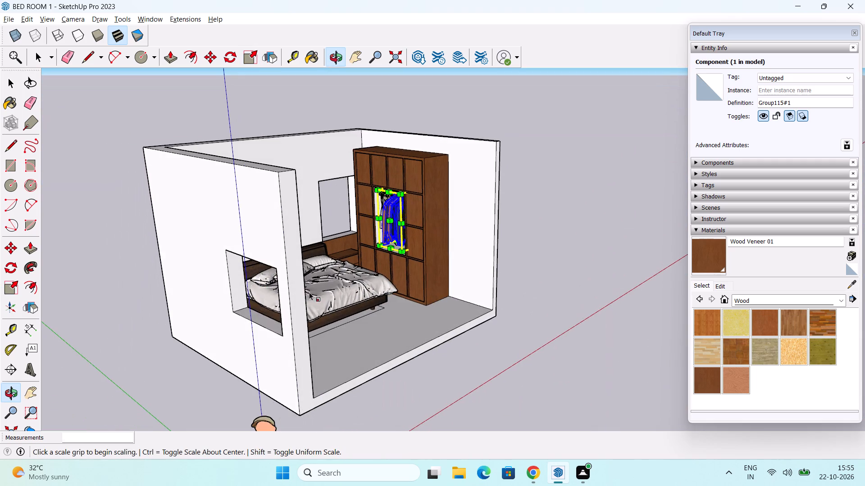
pyautogui.scroll(2, 397, 292)
pyautogui.press('space')
pyautogui.click(490, 386)
pyautogui.scroll(5, 368, 191)
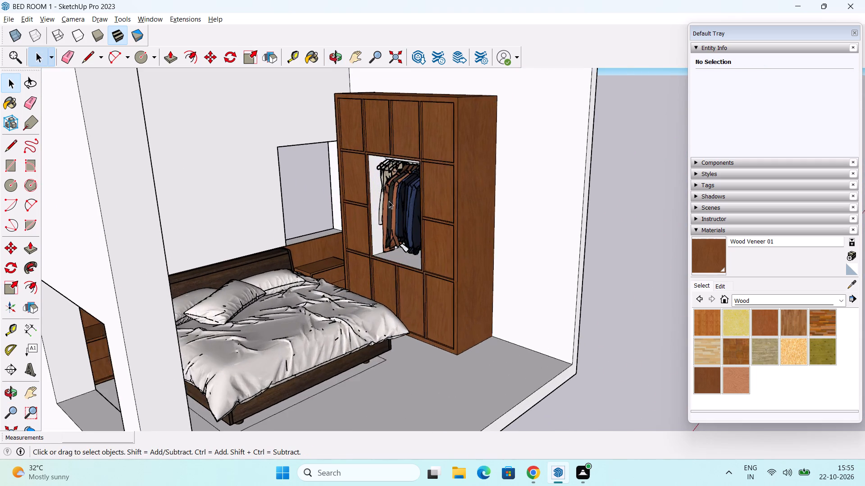
pyautogui.scroll(1, 389, 201)
pyautogui.moveTo(429, 259); pyautogui.dragTo(414, 271, button='middle')
pyautogui.scroll(2, 378, 201)
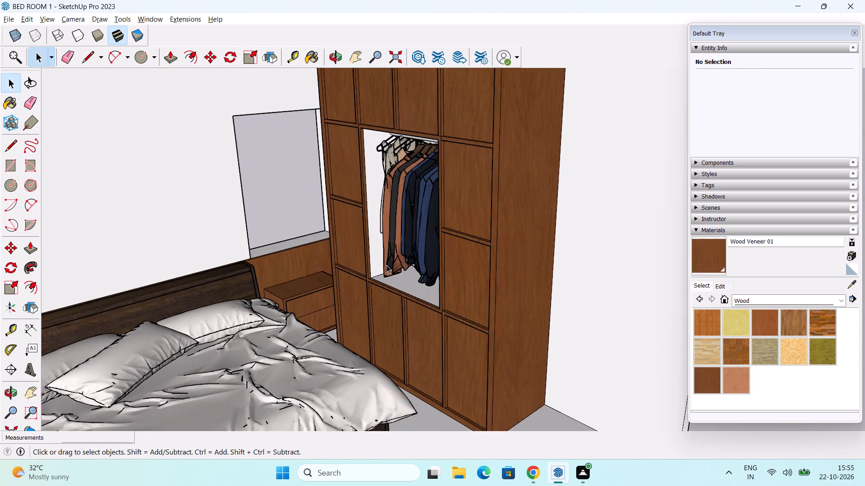
pyautogui.moveTo(387, 265); pyautogui.dragTo(406, 190, button='middle')
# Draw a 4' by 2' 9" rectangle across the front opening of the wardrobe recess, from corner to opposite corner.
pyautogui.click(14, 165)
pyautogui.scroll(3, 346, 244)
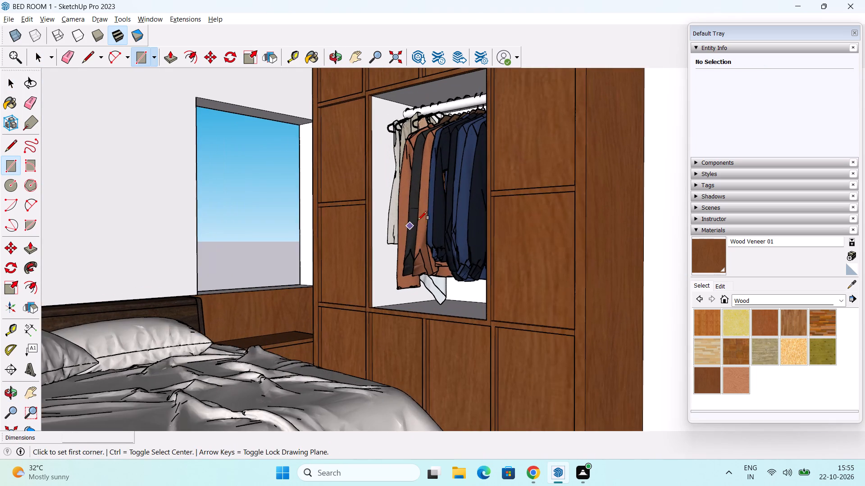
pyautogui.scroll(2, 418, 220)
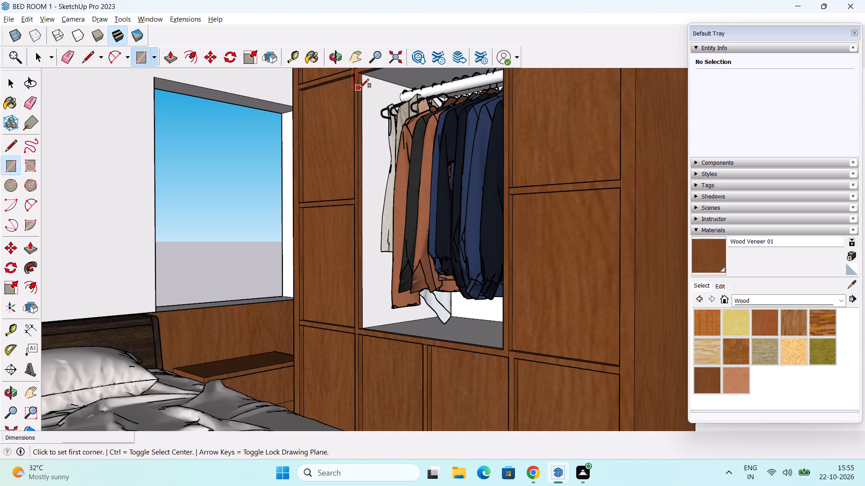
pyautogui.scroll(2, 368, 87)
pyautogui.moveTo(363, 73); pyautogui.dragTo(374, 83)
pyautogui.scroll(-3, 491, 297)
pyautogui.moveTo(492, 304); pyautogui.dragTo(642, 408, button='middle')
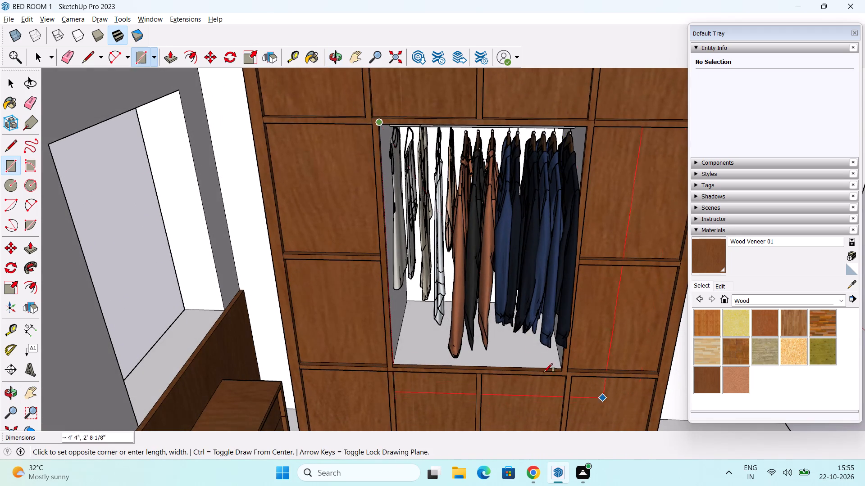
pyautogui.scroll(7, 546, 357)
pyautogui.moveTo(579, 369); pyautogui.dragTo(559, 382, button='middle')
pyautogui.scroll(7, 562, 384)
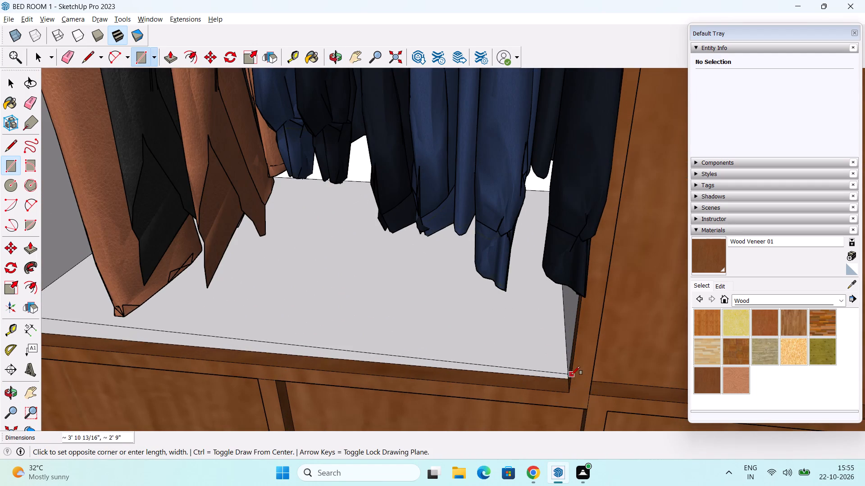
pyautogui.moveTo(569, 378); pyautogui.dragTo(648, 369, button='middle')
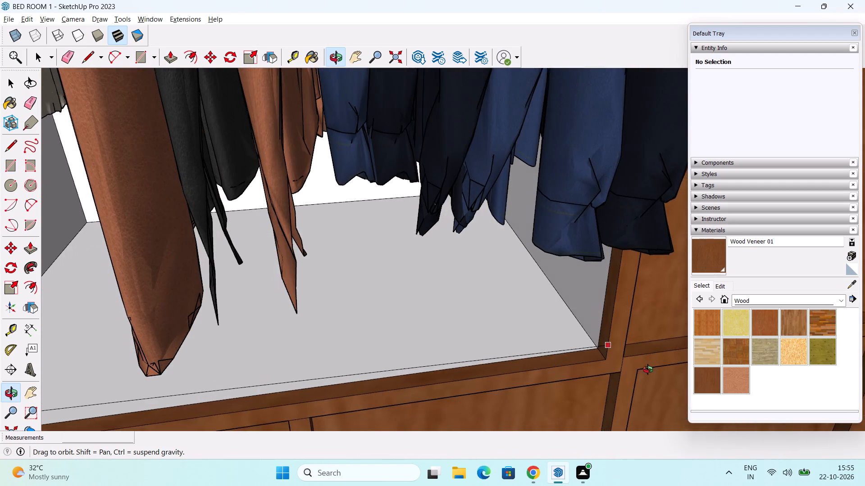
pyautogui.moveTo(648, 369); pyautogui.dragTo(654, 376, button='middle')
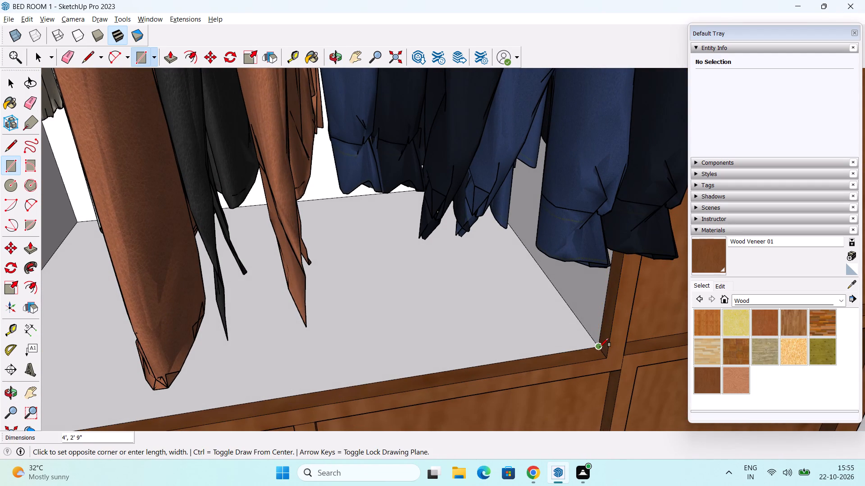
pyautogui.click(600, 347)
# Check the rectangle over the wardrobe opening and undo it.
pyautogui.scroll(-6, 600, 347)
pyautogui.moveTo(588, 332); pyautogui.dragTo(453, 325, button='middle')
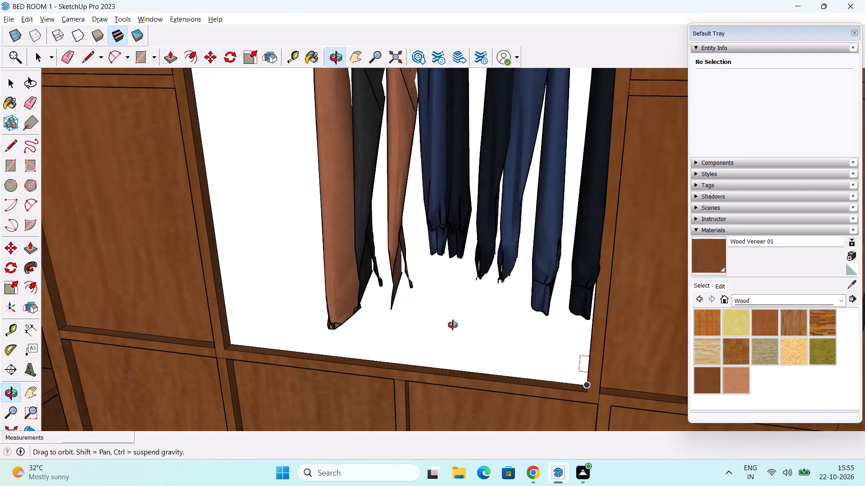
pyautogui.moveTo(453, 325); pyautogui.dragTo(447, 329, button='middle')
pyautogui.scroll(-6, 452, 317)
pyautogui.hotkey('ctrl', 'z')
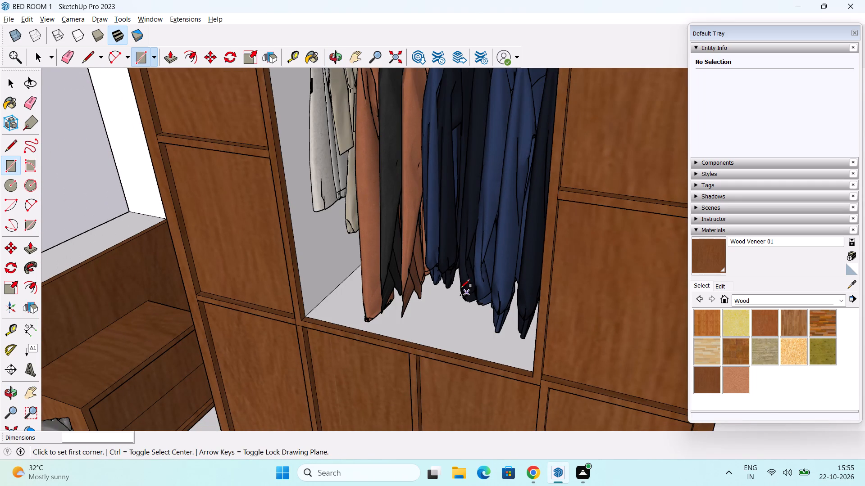
# Scale the garments component along its green axis to 0.73 so the clothes sit deeper inside the recess.
pyautogui.press('space')
pyautogui.click(432, 234)
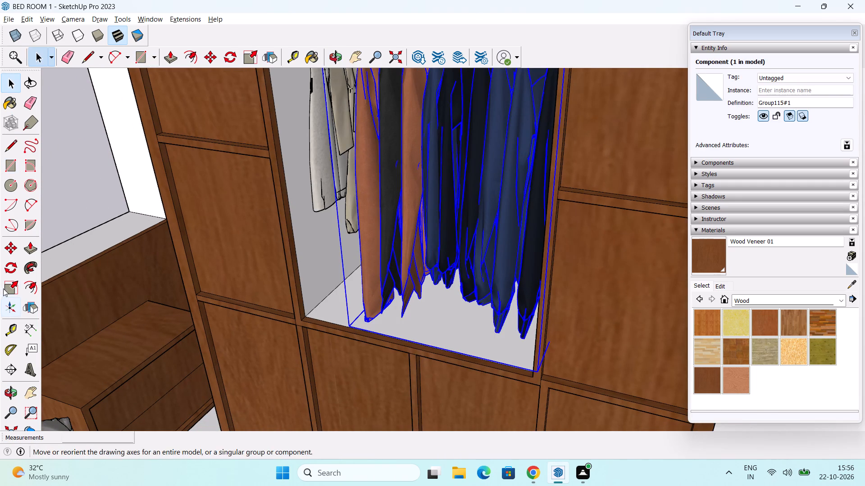
pyautogui.click(1, 287)
pyautogui.moveTo(433, 175); pyautogui.dragTo(441, 169)
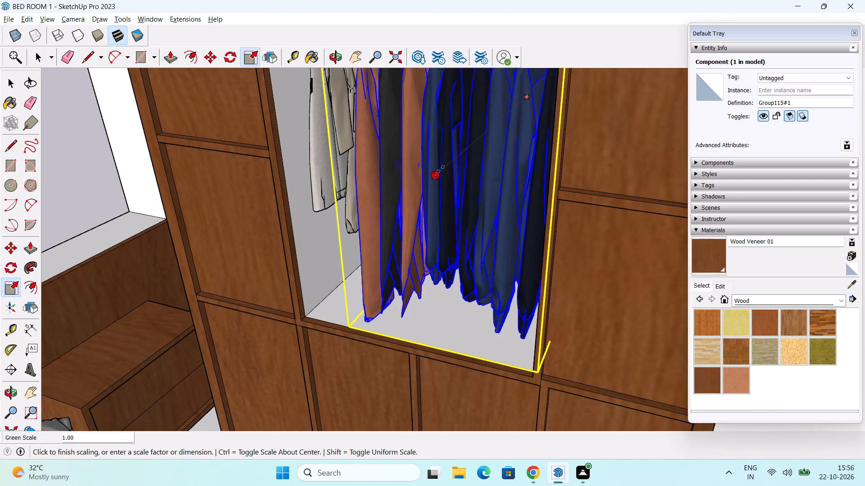
pyautogui.moveTo(441, 169); pyautogui.dragTo(469, 148)
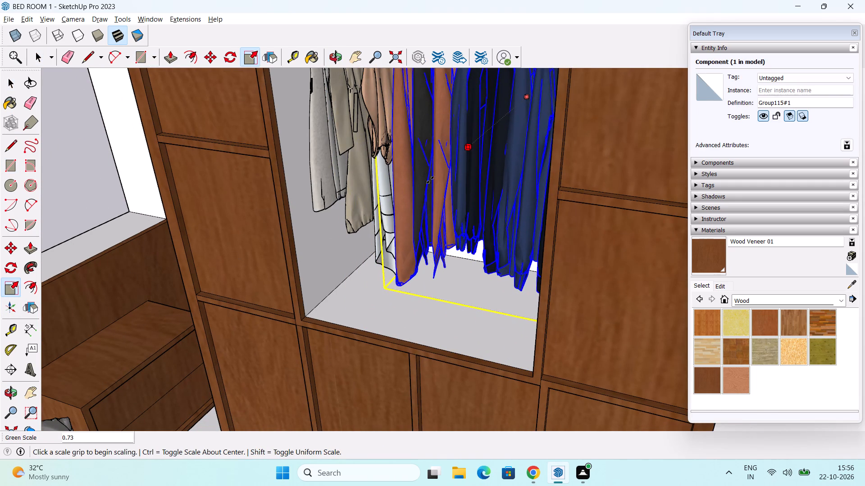
pyautogui.scroll(-2, 407, 202)
pyautogui.press('space')
pyautogui.click(231, 270)
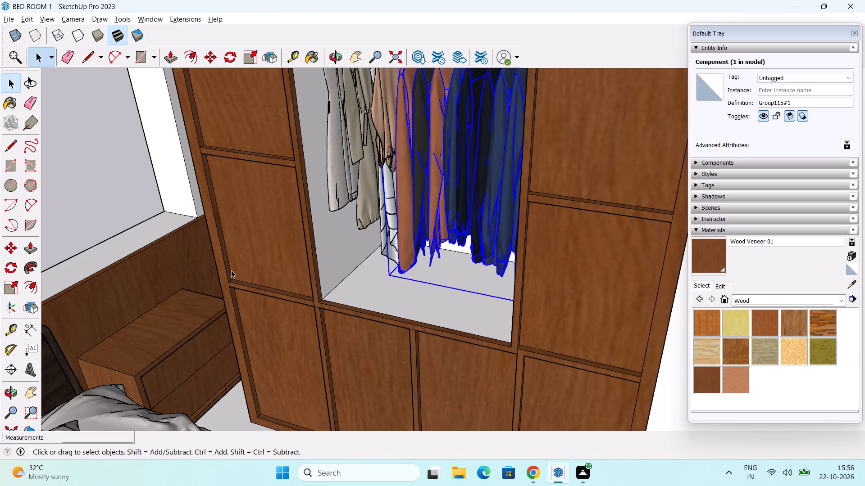
# Examine the garments inside the wardrobe recess and the surrounding bedroom from several angles.
pyautogui.click(14, 170)
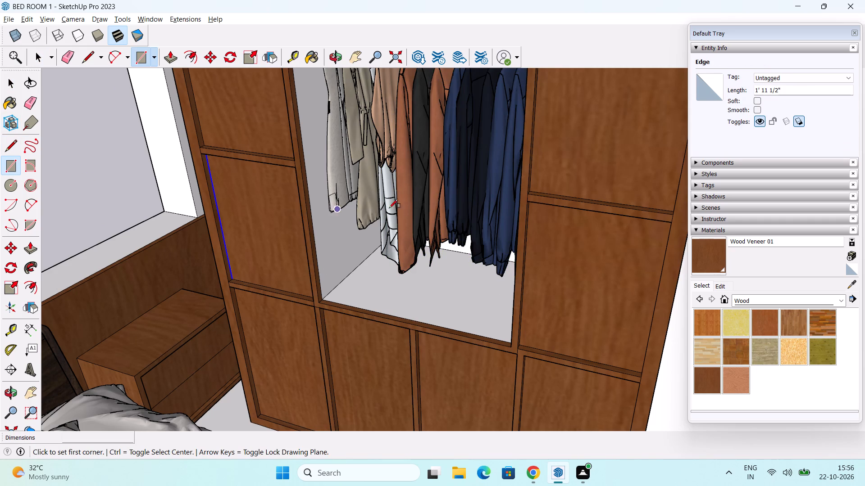
pyautogui.moveTo(359, 226); pyautogui.dragTo(373, 306, button='middle')
pyautogui.moveTo(327, 190); pyautogui.dragTo(331, 64, button='middle')
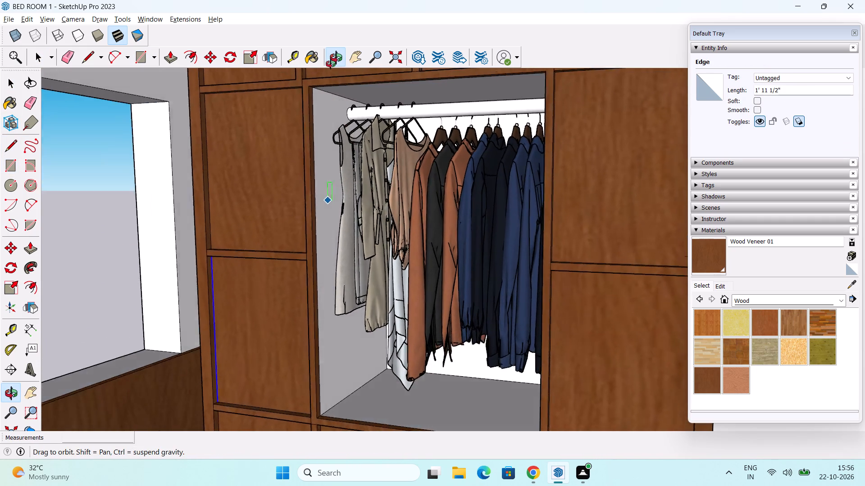
pyautogui.moveTo(331, 64); pyautogui.dragTo(337, 64, button='middle')
pyautogui.moveTo(447, 155); pyautogui.dragTo(422, 87, button='middle')
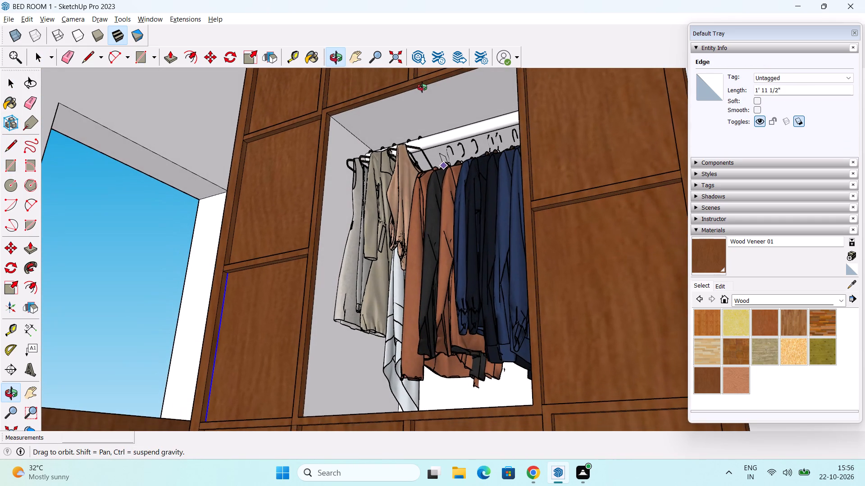
pyautogui.moveTo(422, 87); pyautogui.dragTo(552, 262, button='middle')
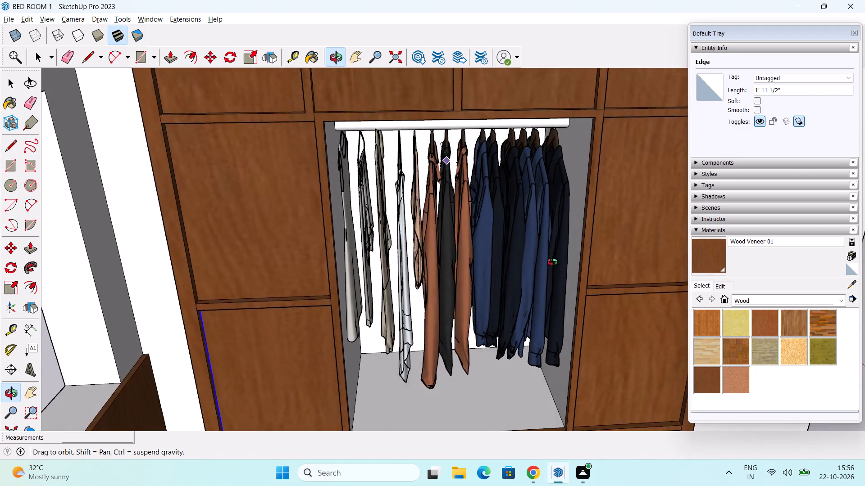
pyautogui.moveTo(552, 262); pyautogui.dragTo(452, 216, button='middle')
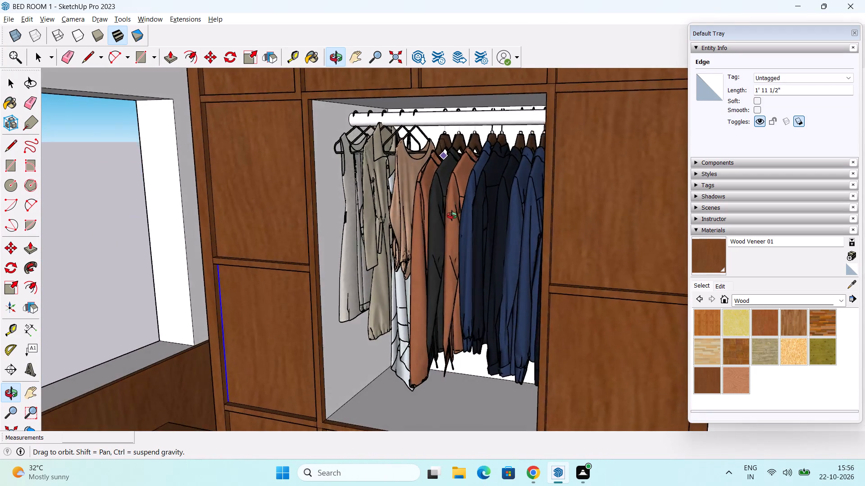
pyautogui.moveTo(452, 216); pyautogui.dragTo(466, 212, button='middle')
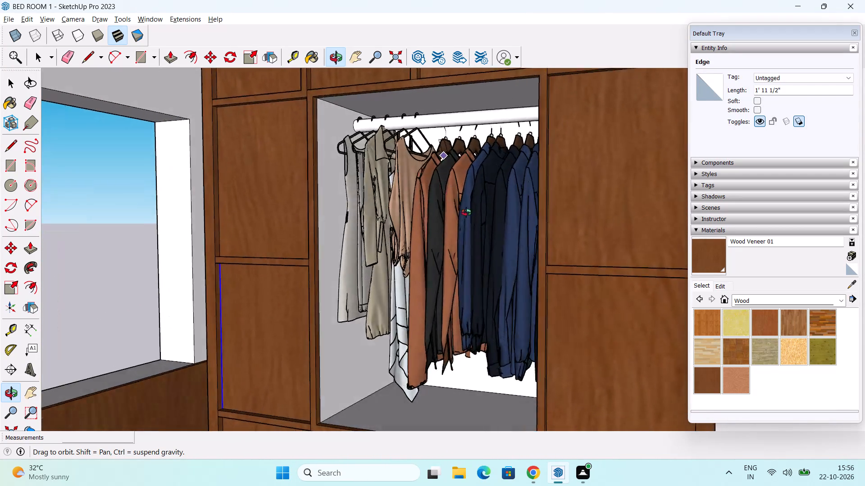
pyautogui.moveTo(466, 212); pyautogui.dragTo(496, 251, button='middle')
pyautogui.press('space')
pyautogui.click(464, 241)
pyautogui.scroll(2, 471, 241)
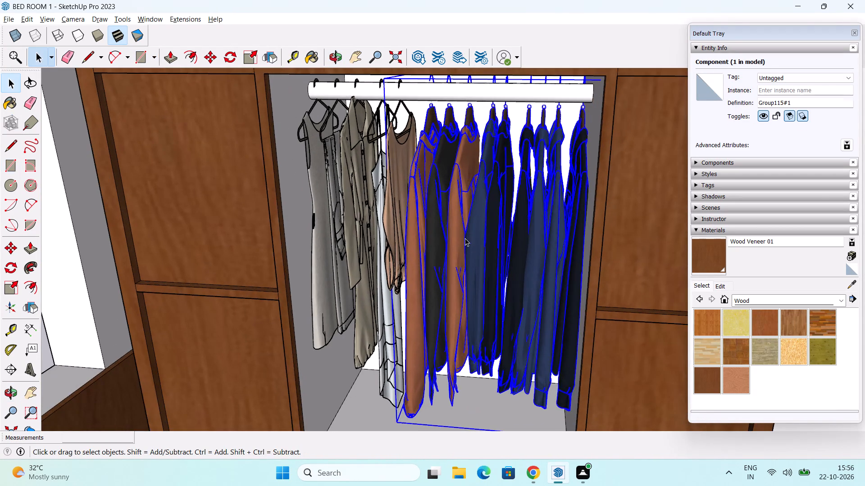
pyautogui.moveTo(465, 238); pyautogui.dragTo(322, 173, button='middle')
pyautogui.scroll(-3, 348, 174)
pyautogui.scroll(-2, 397, 187)
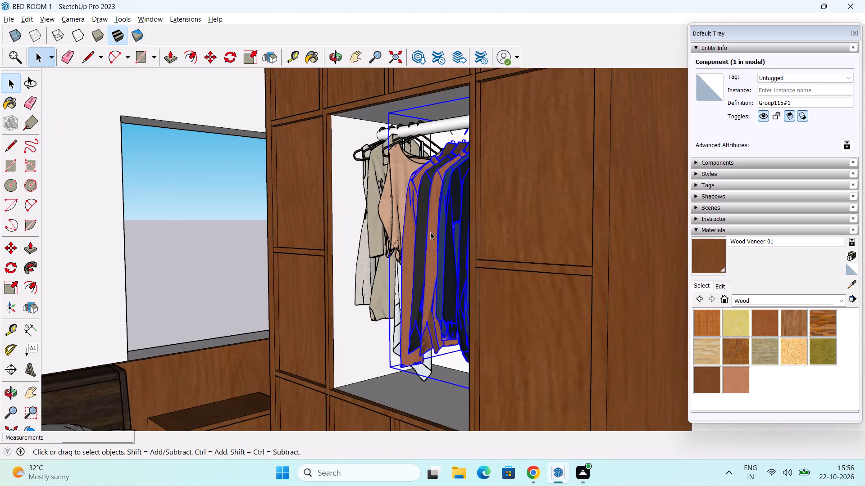
pyautogui.keyDown('shift'); pyautogui.moveTo(432, 227); pyautogui.dragTo(437, 126, button='middle'); pyautogui.keyUp('shift')
pyautogui.moveTo(442, 145); pyautogui.dragTo(583, 136, button='middle')
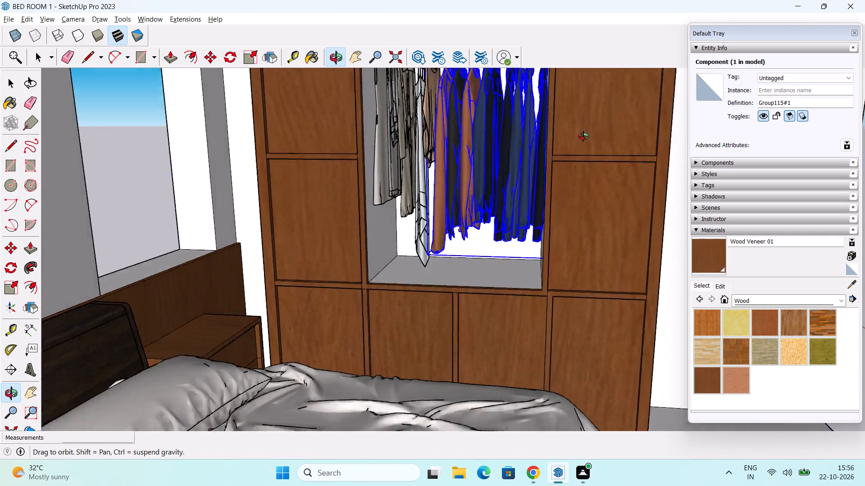
pyautogui.moveTo(583, 136); pyautogui.dragTo(583, 125, button='middle')
pyautogui.scroll(-3, 495, 156)
pyautogui.moveTo(492, 162); pyautogui.dragTo(497, 230, button='middle')
pyautogui.click(396, 58)
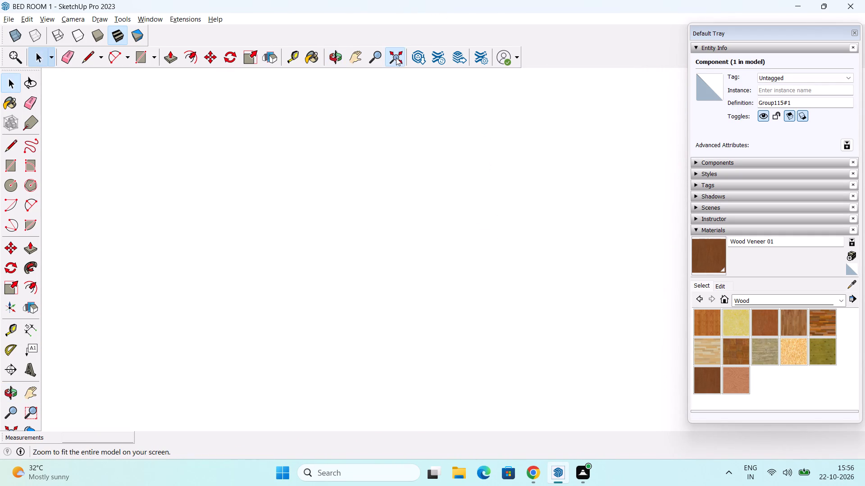
pyautogui.moveTo(512, 139); pyautogui.dragTo(398, 246, button='middle')
pyautogui.scroll(9, 423, 216)
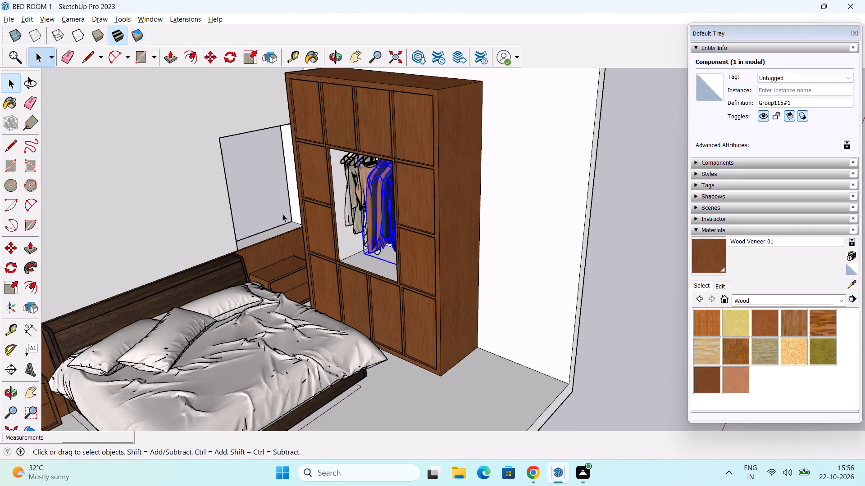
# Draw a 4' by 2' 9" rectangle across the front opening of the wardrobe recess, from corner to opposite corner.
pyautogui.click(14, 171)
pyautogui.moveTo(407, 293); pyautogui.dragTo(438, 253, button='middle')
pyautogui.scroll(3, 309, 172)
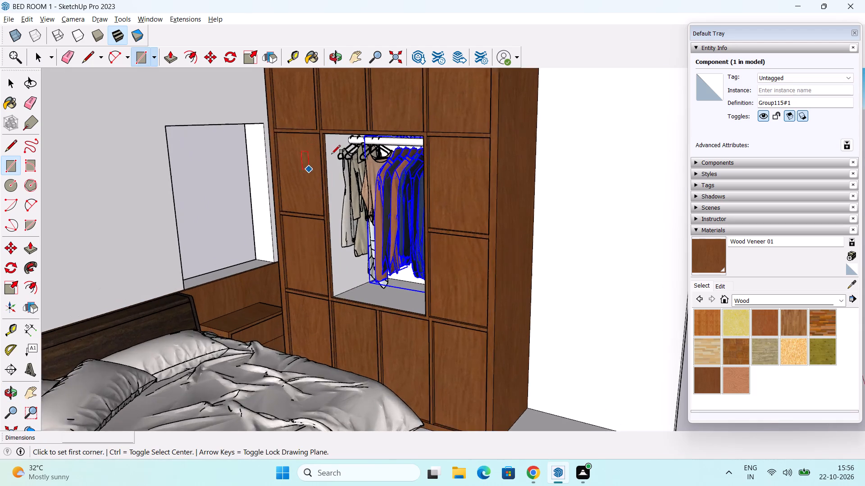
pyautogui.scroll(5, 332, 154)
pyautogui.moveTo(332, 144); pyautogui.dragTo(337, 93, button='middle')
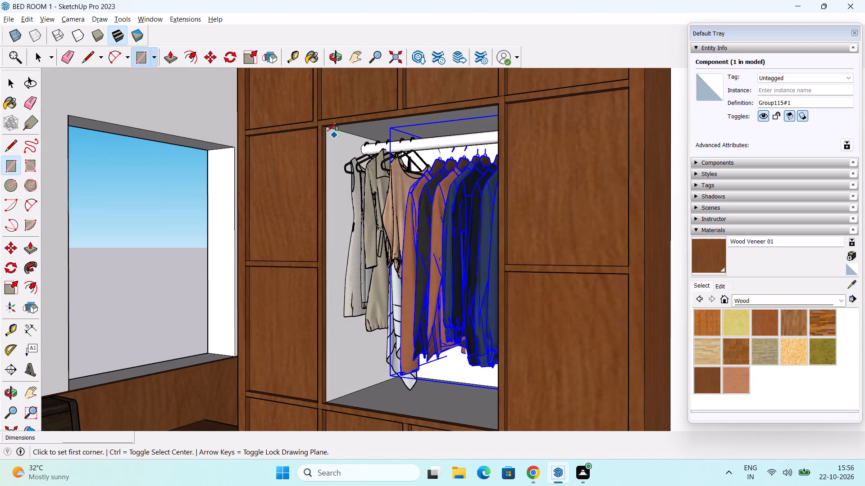
pyautogui.moveTo(327, 129); pyautogui.dragTo(331, 132)
pyautogui.scroll(-3, 452, 281)
pyautogui.moveTo(460, 311); pyautogui.dragTo(612, 432, button='middle')
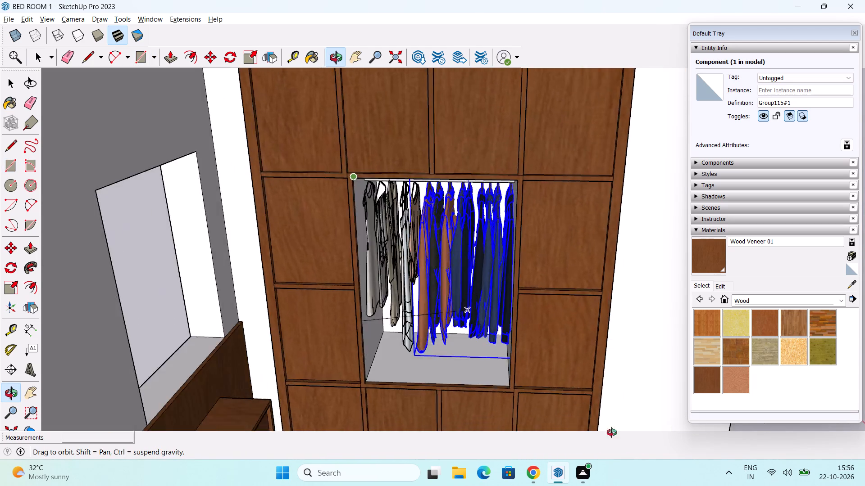
pyautogui.moveTo(612, 432); pyautogui.dragTo(674, 465, button='middle')
pyautogui.scroll(9, 514, 363)
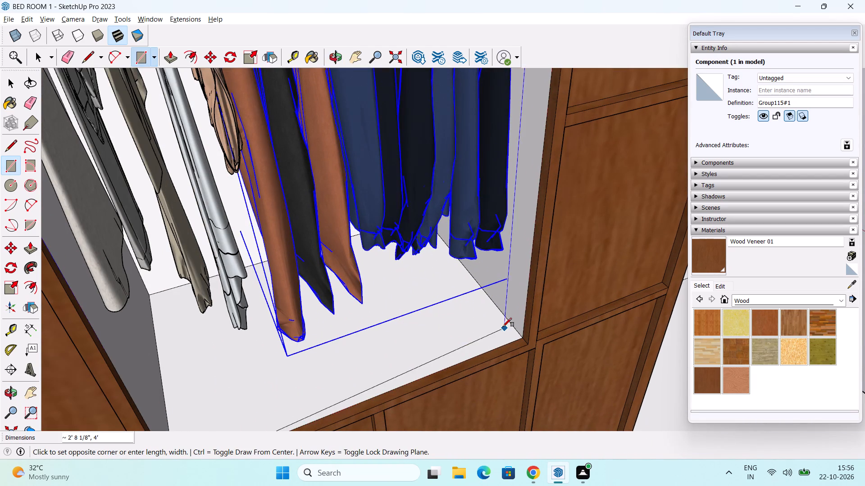
pyautogui.click(523, 335)
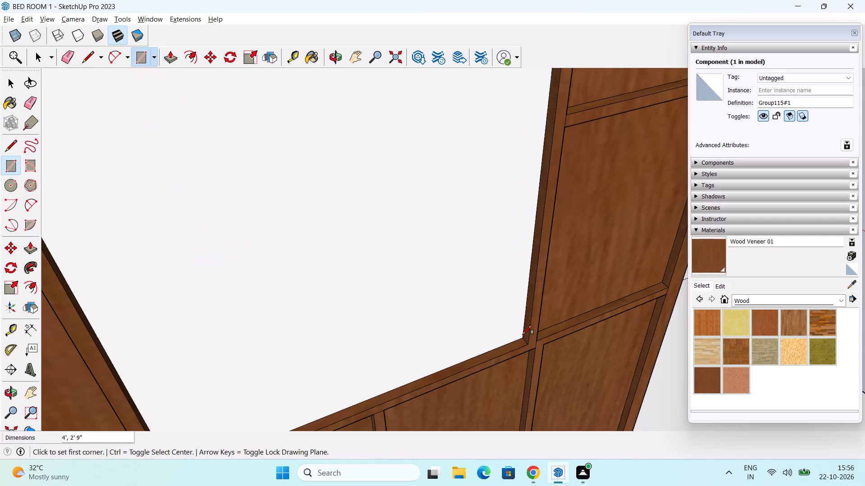
# Paint the new face over the wardrobe opening with Translucent Glass Blue from the Glass and Mirrors materials.
pyautogui.scroll(-6, 523, 334)
pyautogui.press('space')
pyautogui.click(451, 252)
pyautogui.moveTo(514, 273); pyautogui.dragTo(437, 227, button='middle')
pyautogui.click(774, 302)
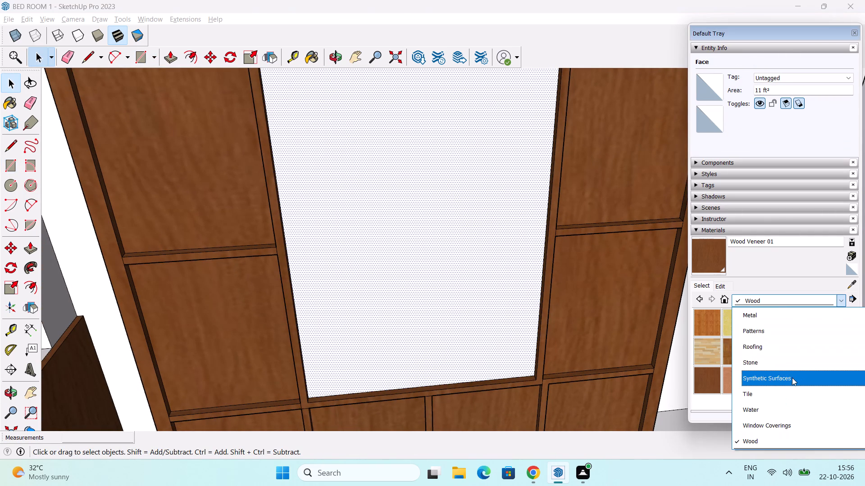
pyautogui.scroll(2, 792, 378)
pyautogui.click(798, 378)
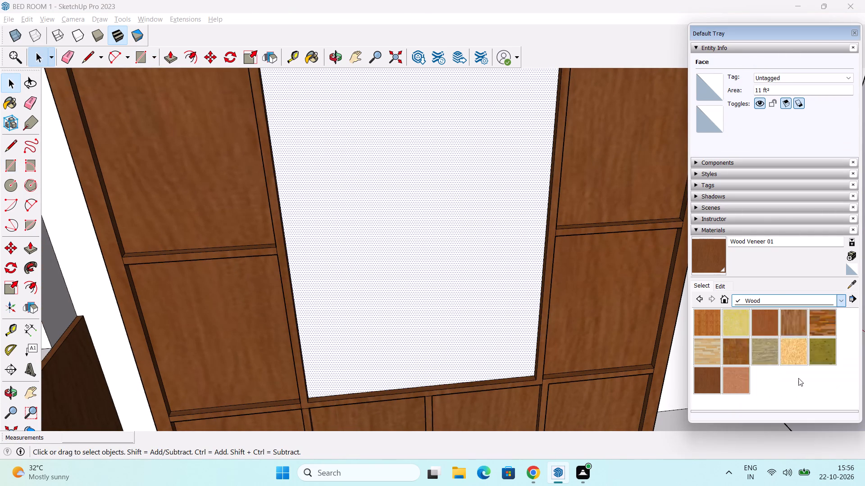
pyautogui.click(790, 327)
pyautogui.click(381, 263)
pyautogui.scroll(-3, 471, 270)
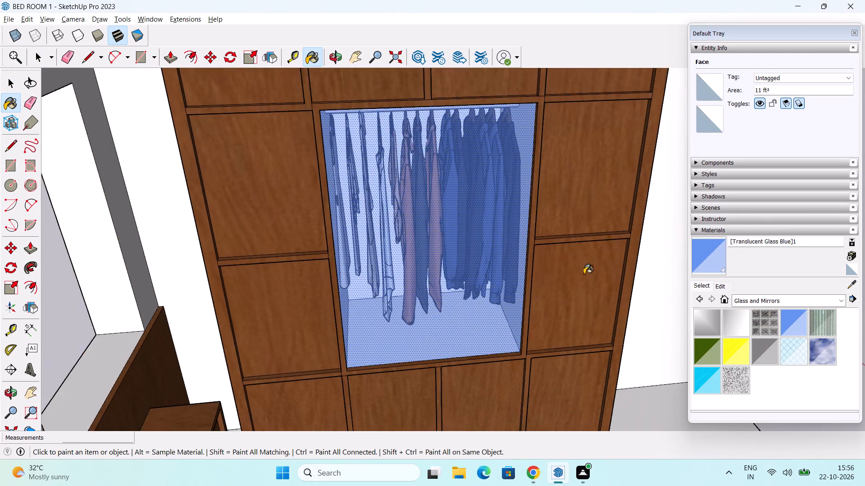
# Examine the glazed wardrobe opening within the whole bedroom and deselect the glass face.
pyautogui.moveTo(584, 274); pyautogui.dragTo(431, 233, button='middle')
pyautogui.scroll(-9, 436, 222)
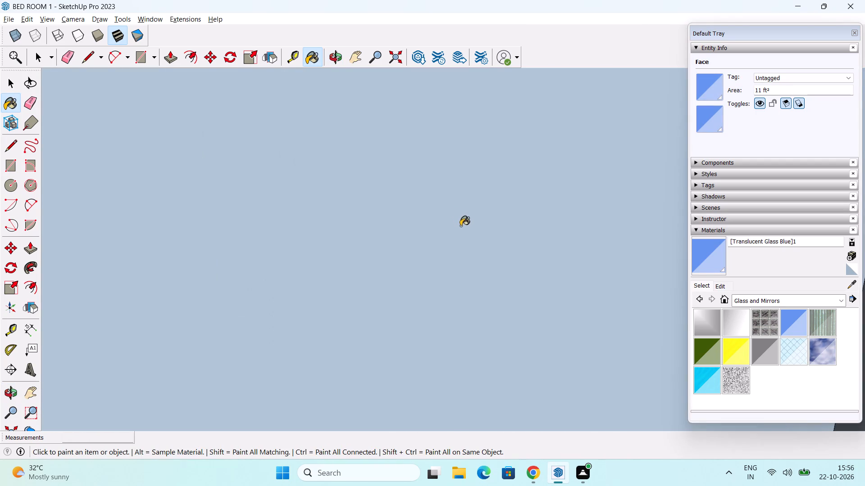
pyautogui.click(395, 61)
pyautogui.scroll(4, 469, 162)
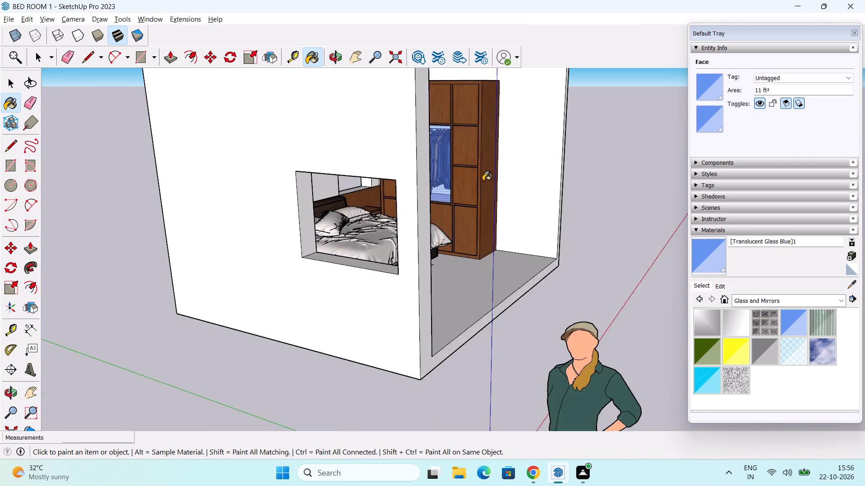
pyautogui.scroll(1, 483, 181)
pyautogui.moveTo(477, 194); pyautogui.dragTo(442, 239, button='middle')
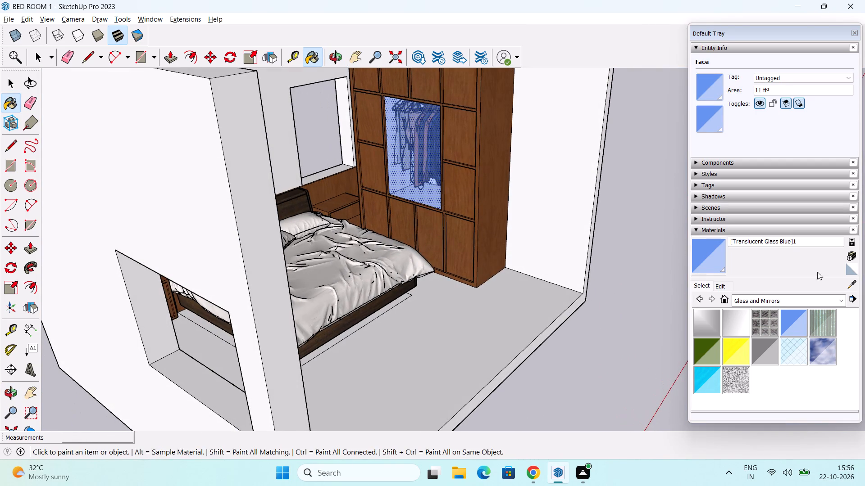
pyautogui.press('space')
pyautogui.click(629, 247)
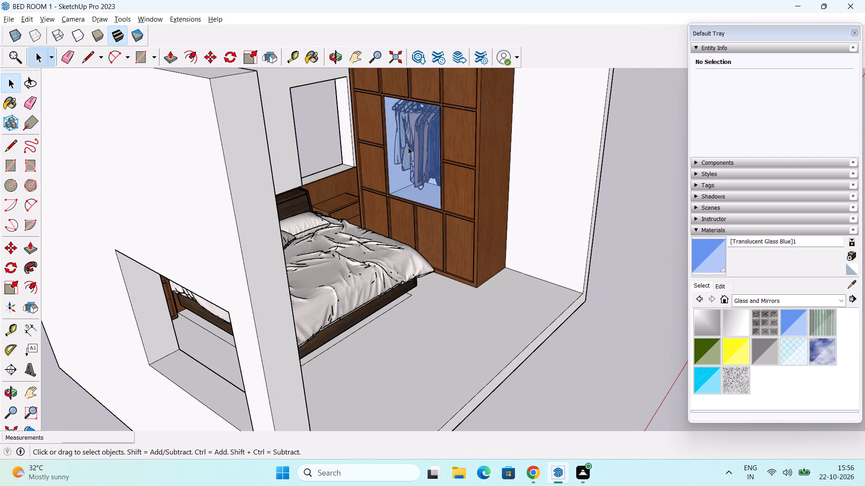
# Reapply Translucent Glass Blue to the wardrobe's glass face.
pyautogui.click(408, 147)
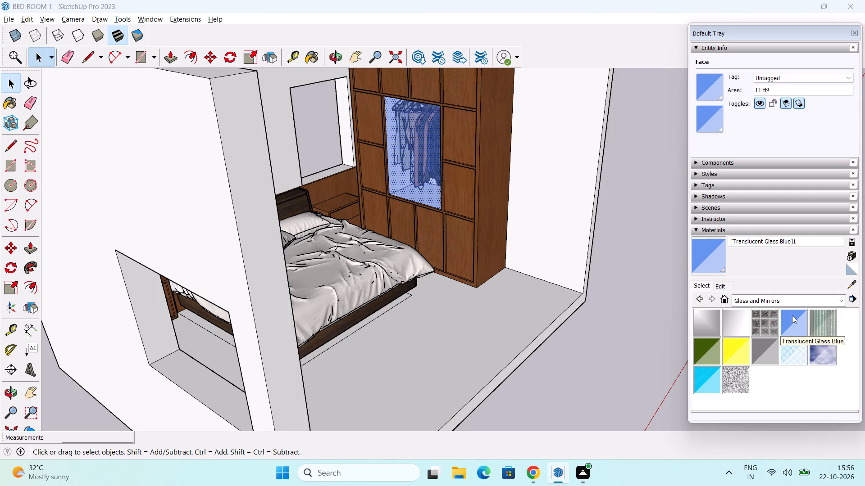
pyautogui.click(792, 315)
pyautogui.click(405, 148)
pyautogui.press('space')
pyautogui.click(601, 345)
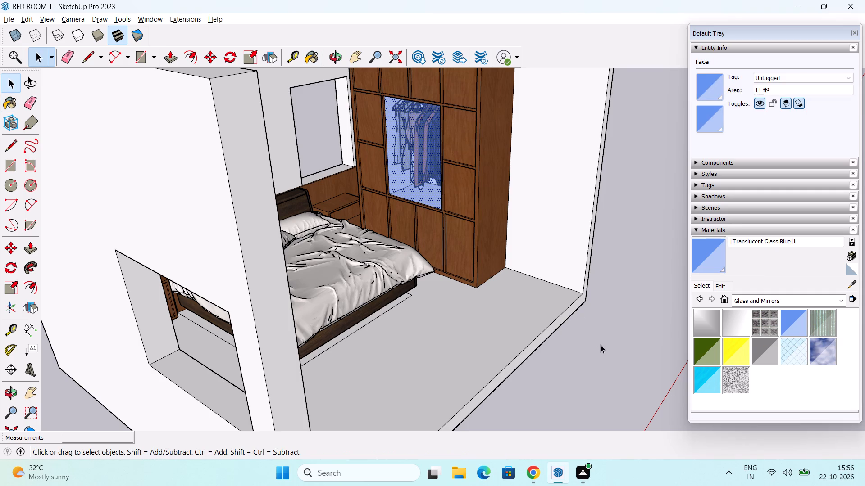
# Edit the wardrobe glass's Translucent Glass Blue material with the HLS colour picker, setting L to 95, and check it in the room.
pyautogui.scroll(1, 418, 171)
pyautogui.click(417, 144)
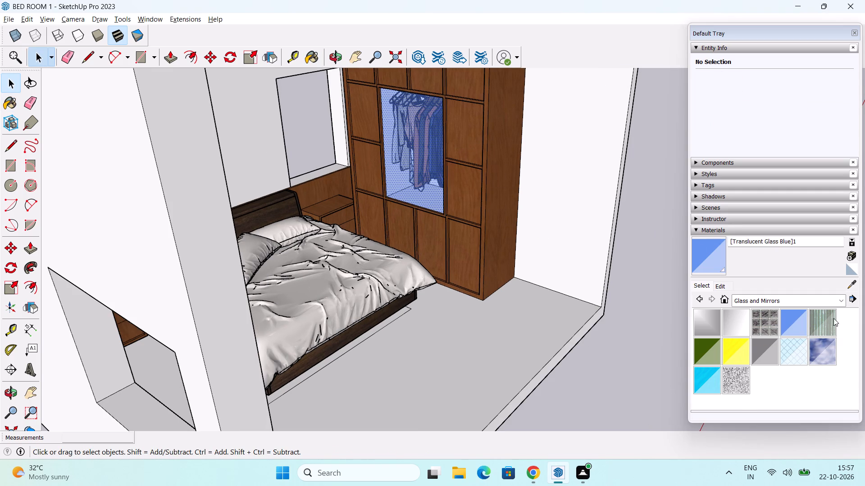
pyautogui.click(788, 324)
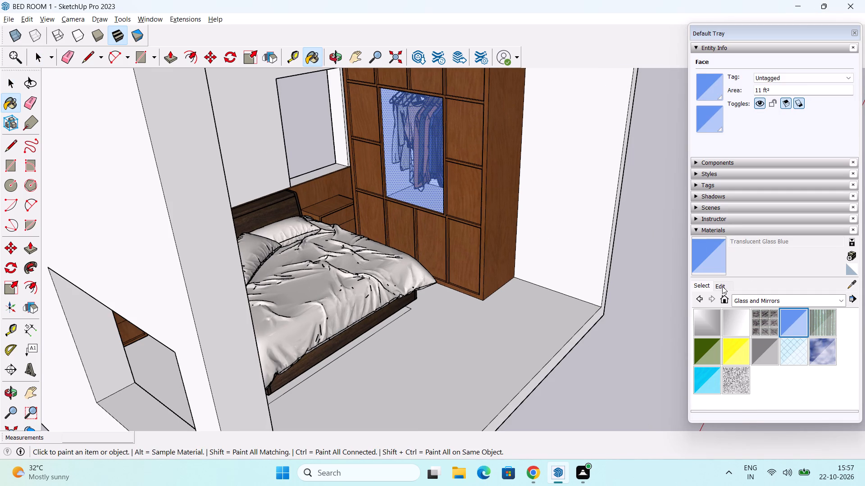
pyautogui.click(722, 286)
pyautogui.click(428, 170)
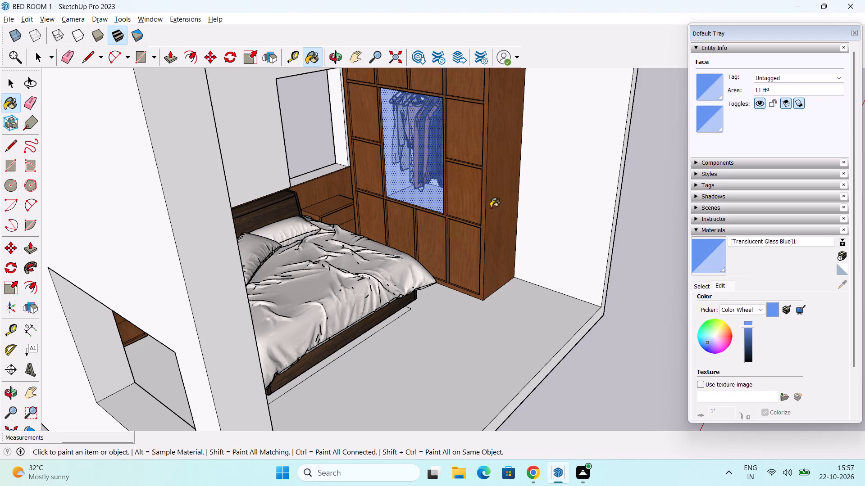
pyautogui.click(419, 154)
pyautogui.click(751, 308)
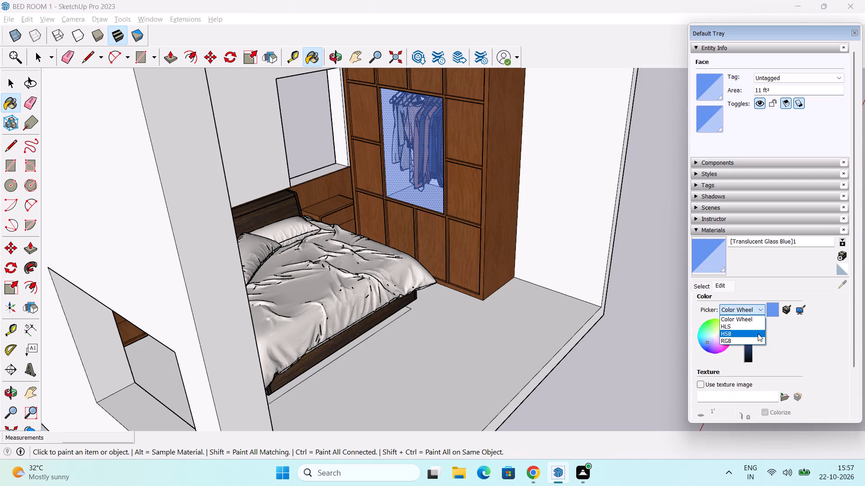
pyautogui.click(750, 328)
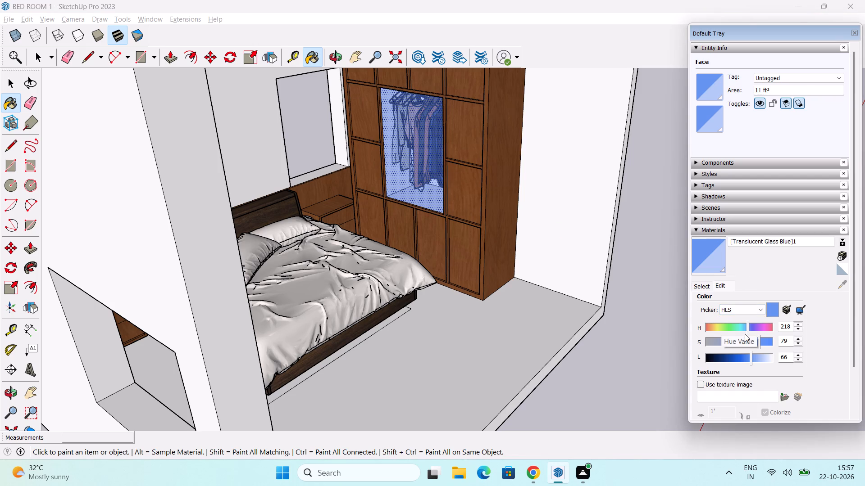
pyautogui.click(767, 358)
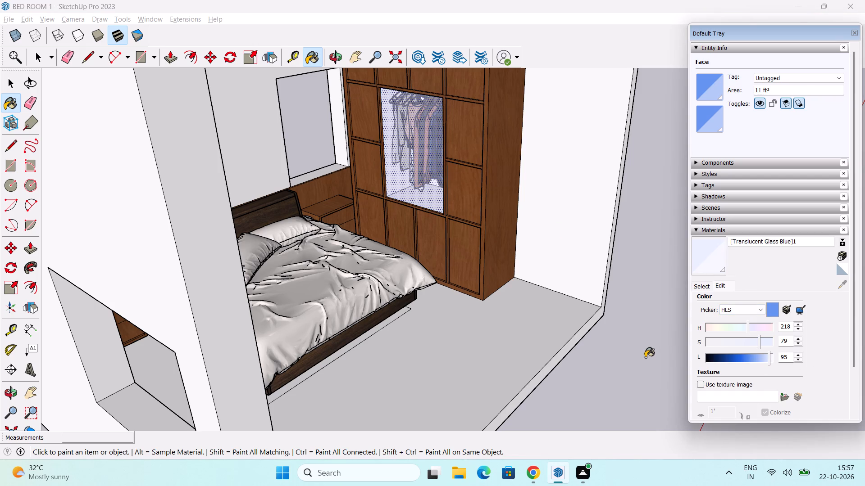
pyautogui.moveTo(647, 354); pyautogui.dragTo(652, 346)
pyautogui.press('space')
pyautogui.click(656, 341)
pyautogui.scroll(3, 454, 229)
pyautogui.moveTo(461, 216); pyautogui.dragTo(457, 244, button='middle')
pyautogui.scroll(-5, 458, 237)
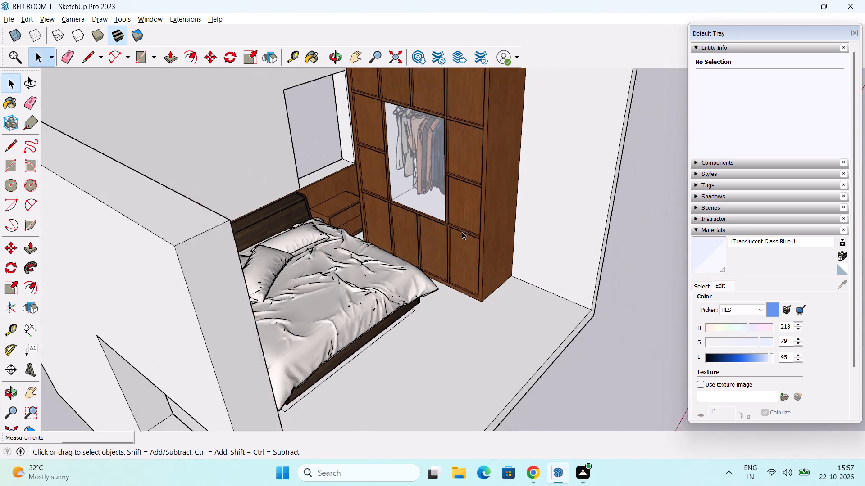
pyautogui.scroll(-1, 462, 232)
pyautogui.keyDown('shift'); pyautogui.moveTo(473, 232); pyautogui.dragTo(504, 269, button='middle'); pyautogui.keyUp('shift')
# Tone the wardrobe glass material to a neutral grey by setting its L value to 74 and S to 8.
pyautogui.click(765, 357)
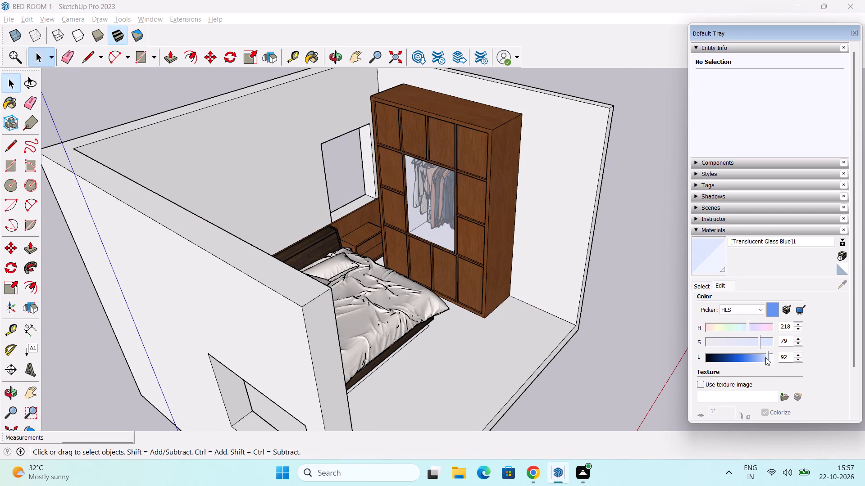
pyautogui.click(757, 357)
pyautogui.scroll(2, 757, 357)
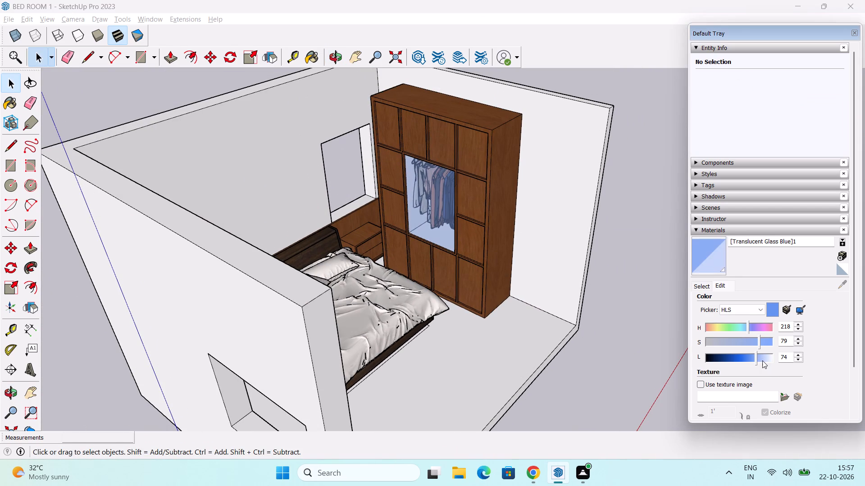
pyautogui.click(713, 342)
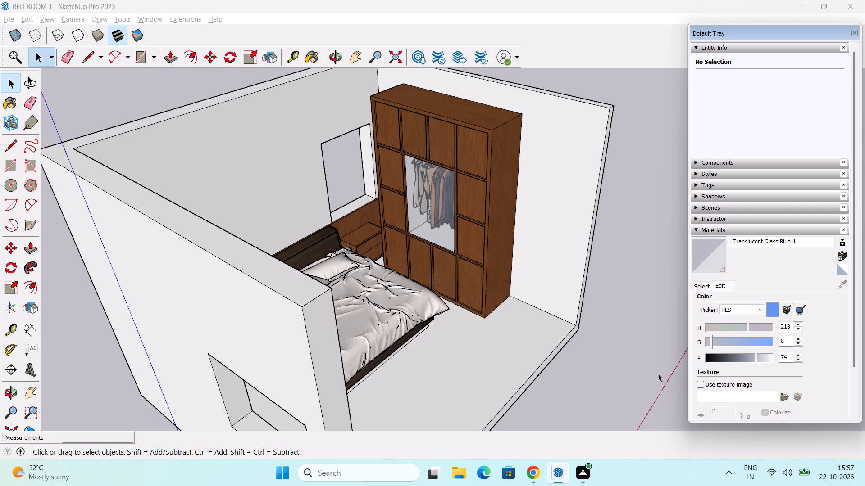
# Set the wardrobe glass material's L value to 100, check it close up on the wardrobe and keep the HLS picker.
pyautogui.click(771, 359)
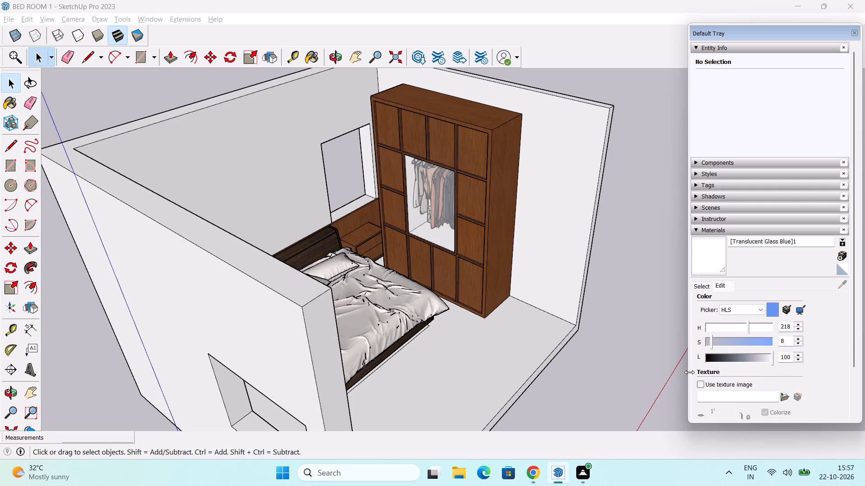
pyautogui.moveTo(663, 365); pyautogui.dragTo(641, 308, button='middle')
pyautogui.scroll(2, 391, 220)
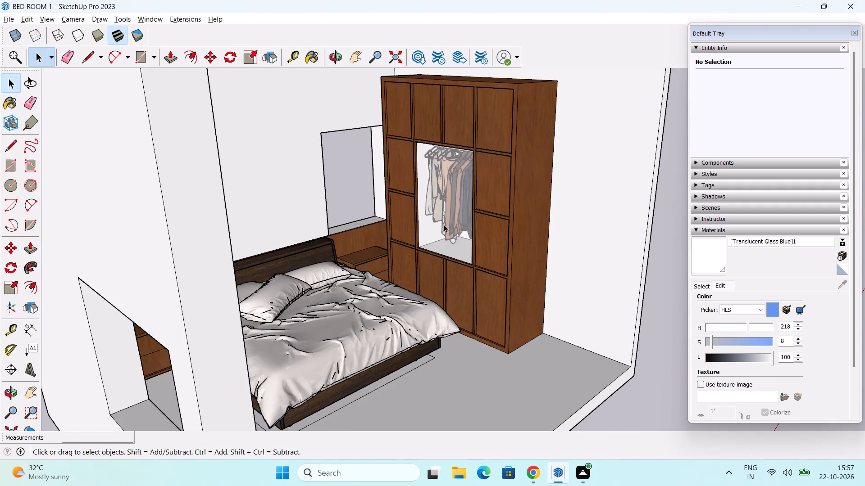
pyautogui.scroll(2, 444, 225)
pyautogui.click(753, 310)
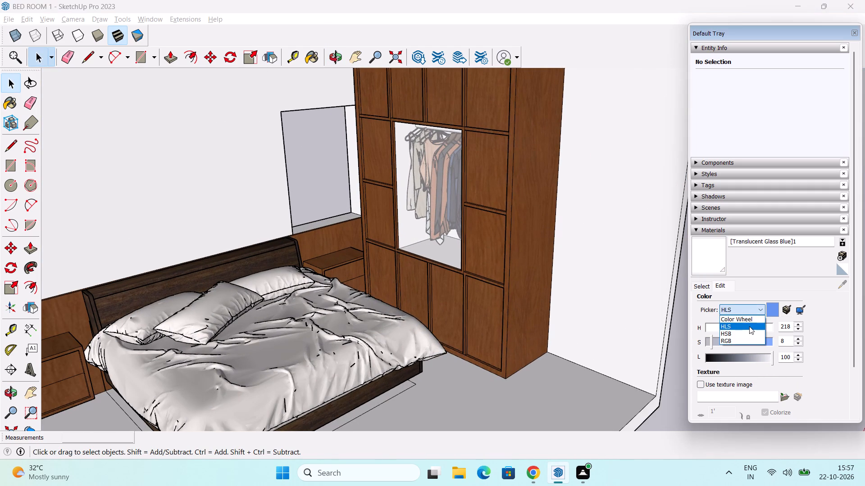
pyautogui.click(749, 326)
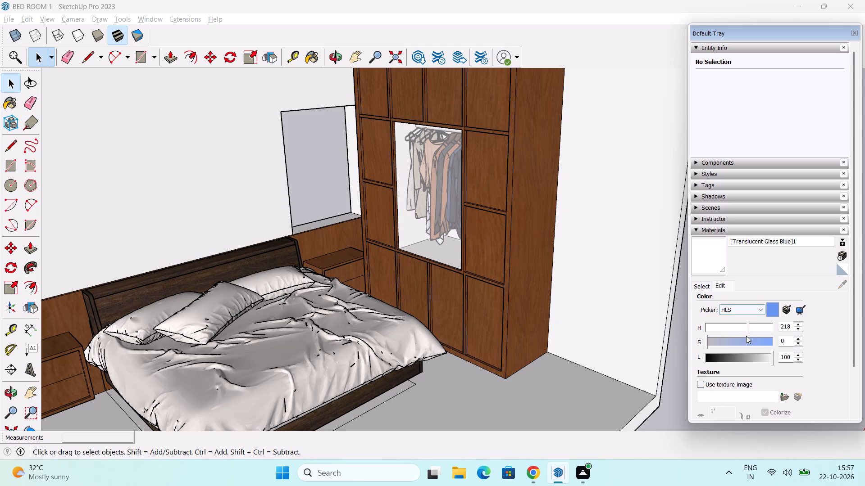
# Adjust the wardrobe glass material's colour to H 123, S 89 and L 100.
pyautogui.click(751, 342)
pyautogui.click(713, 359)
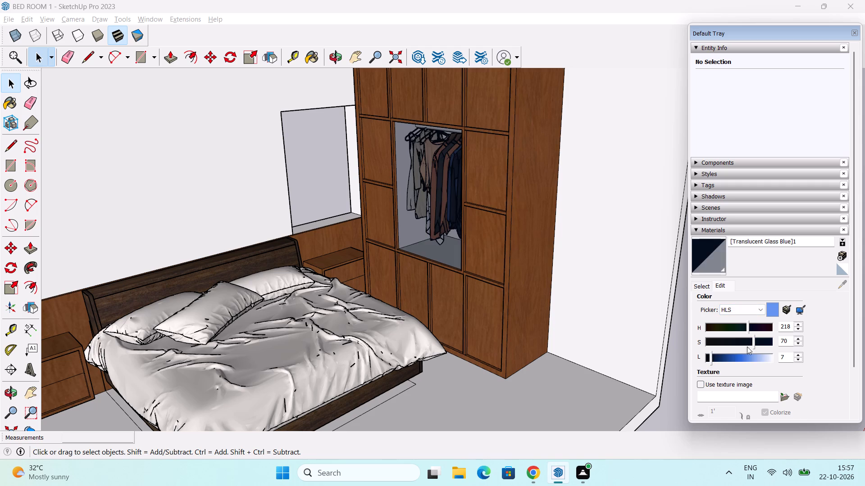
pyautogui.click(763, 342)
pyautogui.click(729, 325)
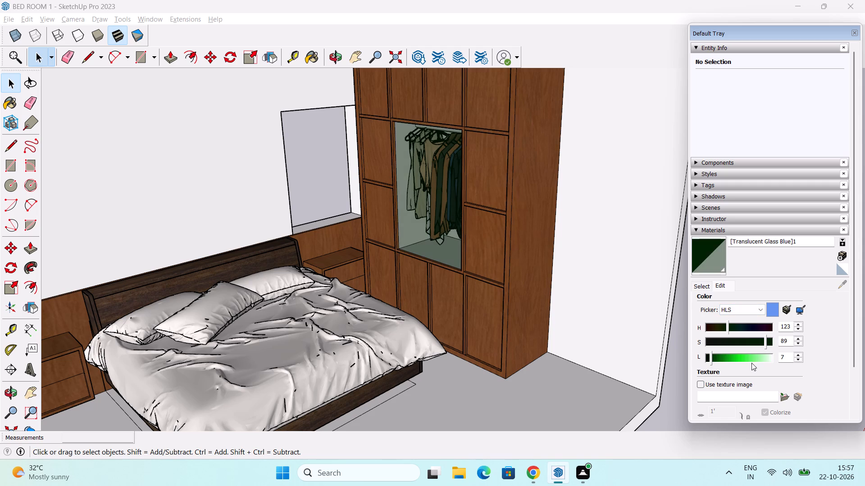
pyautogui.click(751, 359)
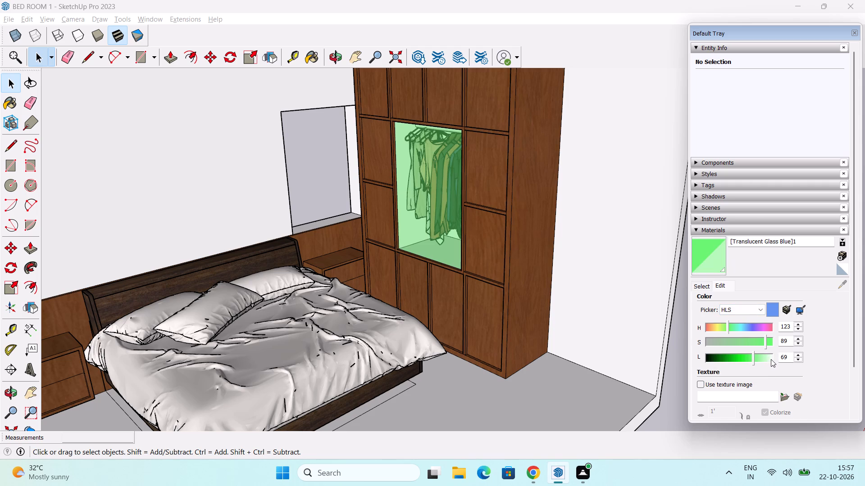
pyautogui.click(771, 359)
# Examine the recoloured wardrobe glass and the rest of the bedroom from several angles.
pyautogui.moveTo(583, 332); pyautogui.dragTo(596, 358, button='middle')
pyautogui.press('space')
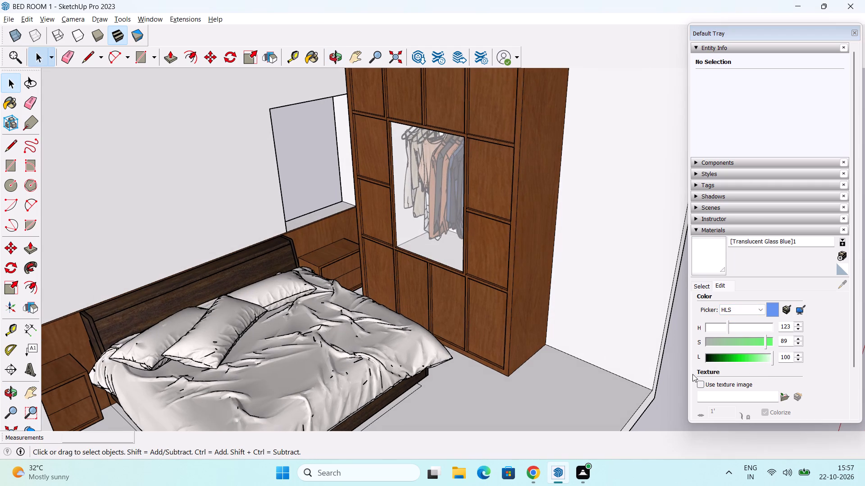
pyautogui.click(673, 400)
pyautogui.scroll(-3, 583, 318)
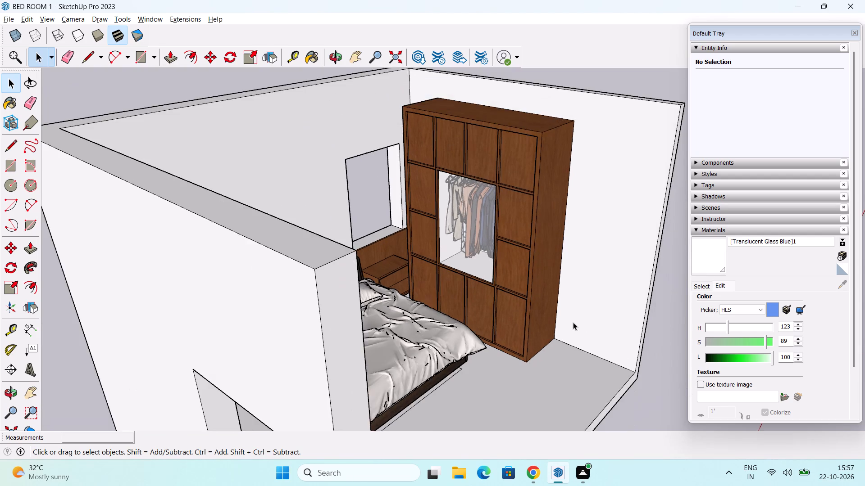
pyautogui.moveTo(573, 322); pyautogui.dragTo(581, 333, button='middle')
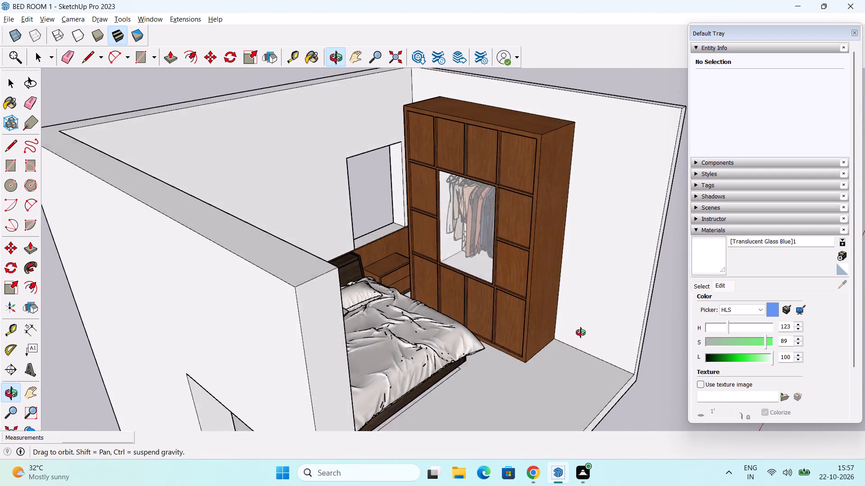
pyautogui.moveTo(581, 333); pyautogui.dragTo(523, 310, button='middle')
pyautogui.scroll(-1, 538, 308)
pyautogui.moveTo(538, 307); pyautogui.dragTo(438, 369, button='middle')
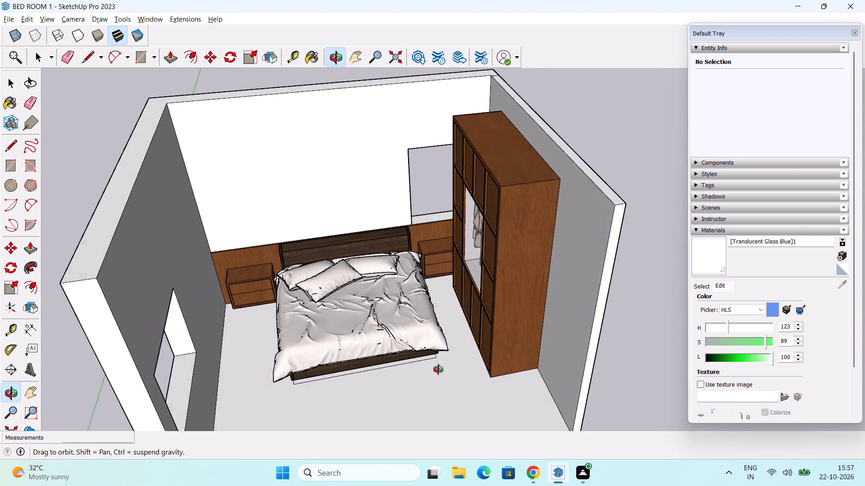
pyautogui.moveTo(438, 369); pyautogui.dragTo(438, 369, button='middle')
pyautogui.scroll(5, 379, 301)
pyautogui.moveTo(475, 308); pyautogui.dragTo(332, 293, button='middle')
pyautogui.scroll(-2, 363, 288)
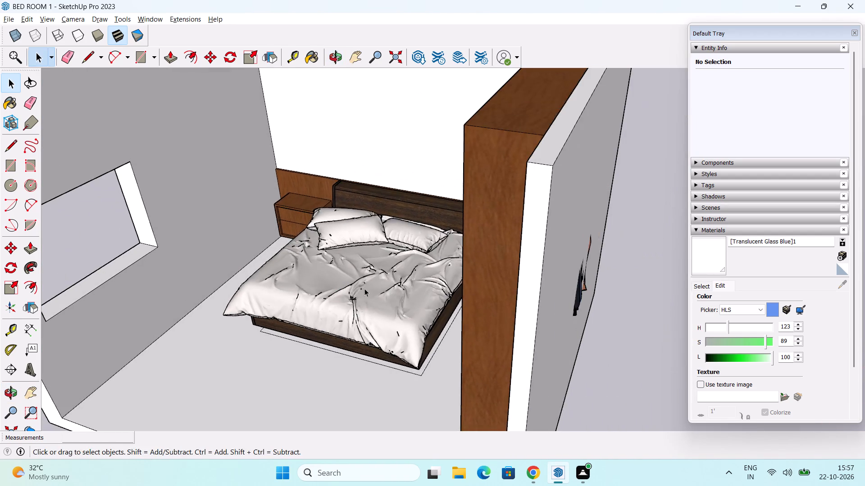
# Draw a line about 6' 6" long on the side wall from the window opening's lower corner to the room corner by the headboard.
pyautogui.keyDown('shift'); pyautogui.moveTo(364, 288); pyautogui.dragTo(546, 376, button='middle'); pyautogui.keyUp('shift')
pyautogui.scroll(-1, 456, 310)
pyautogui.moveTo(623, 339); pyautogui.dragTo(511, 249, button='middle')
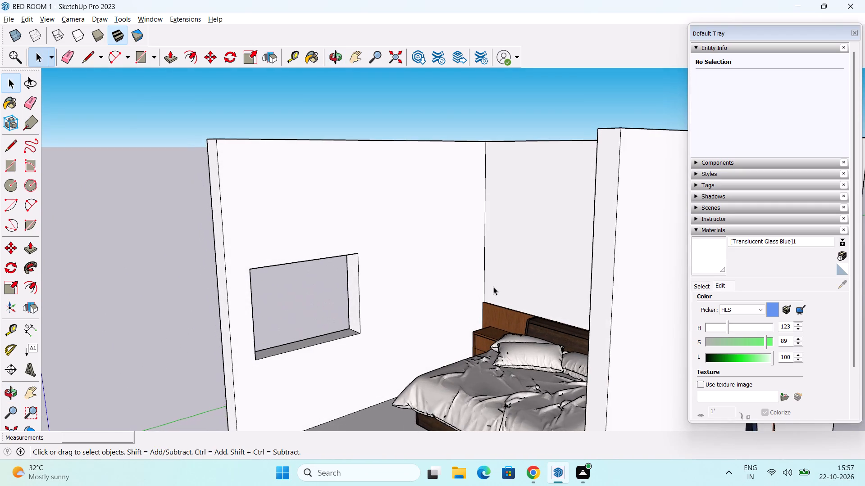
pyautogui.scroll(2, 492, 288)
pyautogui.moveTo(555, 329); pyautogui.dragTo(558, 267, button='middle')
pyautogui.moveTo(583, 276); pyautogui.dragTo(587, 287, button='middle')
pyautogui.press('l')
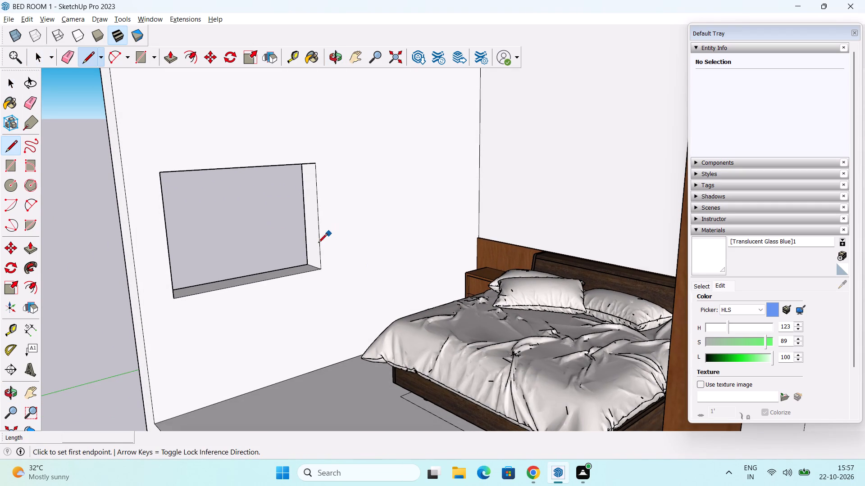
pyautogui.moveTo(321, 269); pyautogui.dragTo(335, 269)
pyautogui.moveTo(489, 242); pyautogui.dragTo(508, 276, button='middle')
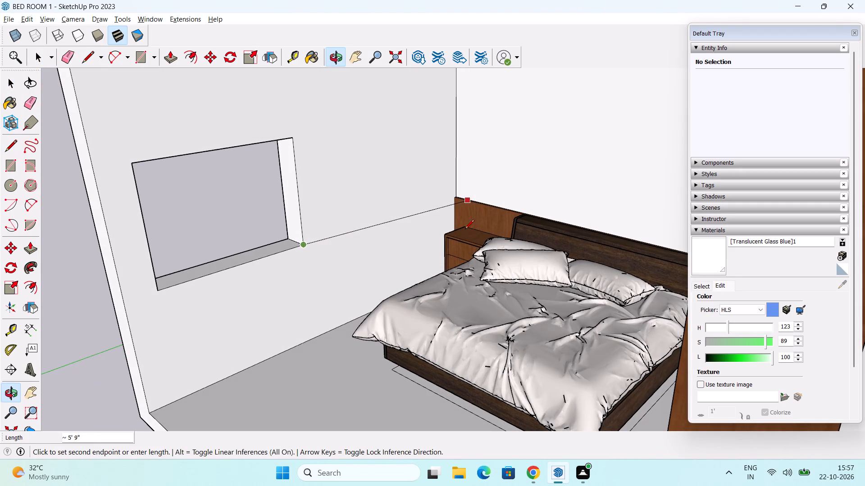
pyautogui.click(460, 191)
pyautogui.moveTo(453, 222); pyautogui.dragTo(454, 243, button='middle')
pyautogui.press('space')
# Place two vertical guides on the window wall, one 6" from the opening's edge towards the bed and another 3' beyond it.
pyautogui.scroll(-2, 437, 226)
pyautogui.moveTo(437, 226); pyautogui.dragTo(441, 239, button='middle')
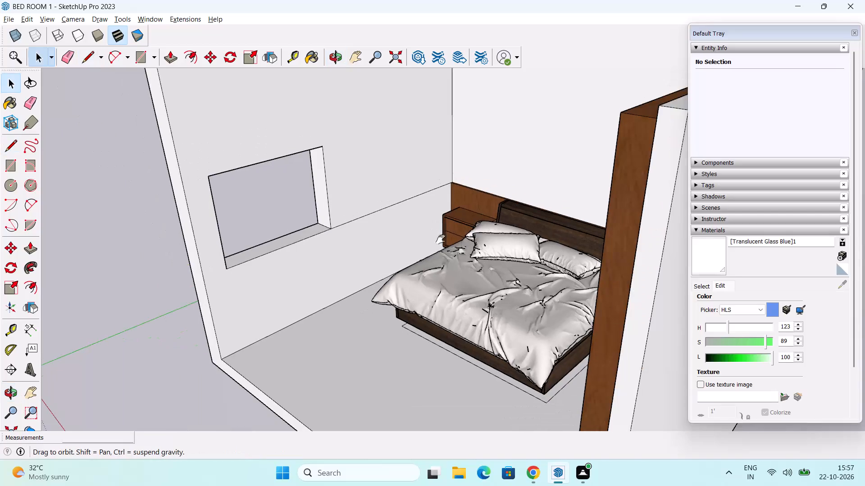
pyautogui.moveTo(441, 239); pyautogui.dragTo(448, 274, button='middle')
pyautogui.moveTo(433, 271); pyautogui.dragTo(387, 267, button='middle')
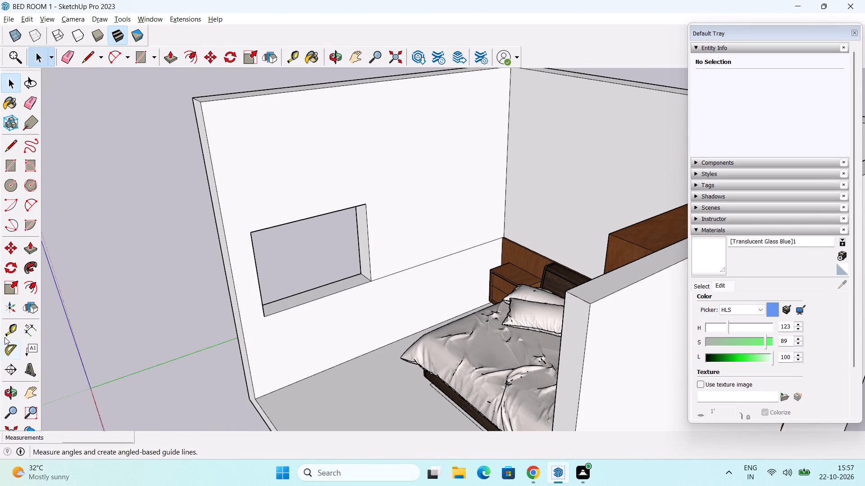
pyautogui.click(8, 326)
pyautogui.click(370, 252)
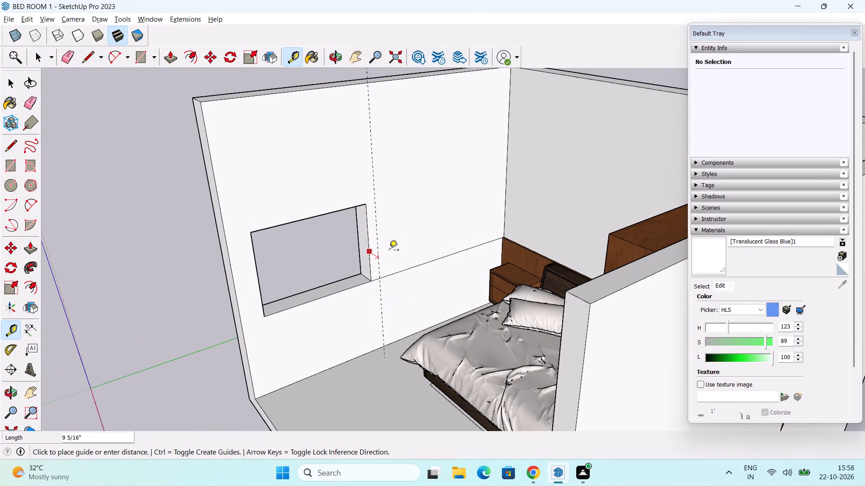
pyautogui.write('6"')
pyautogui.press('Return')
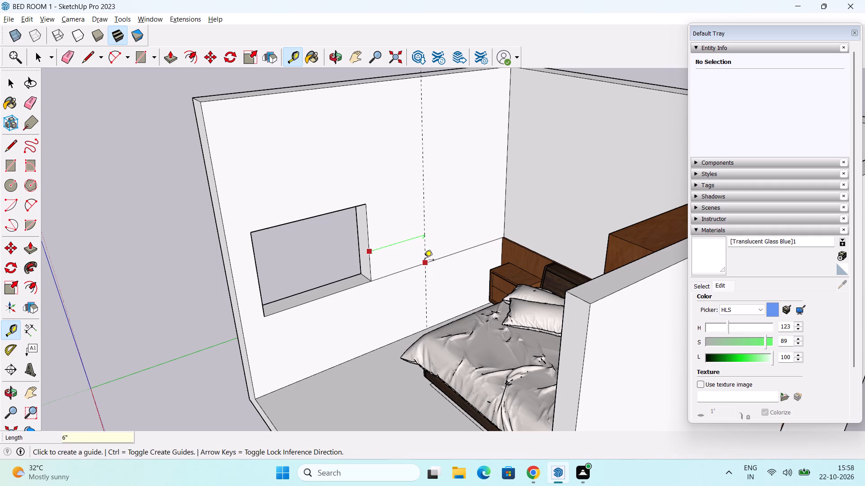
pyautogui.click(380, 247)
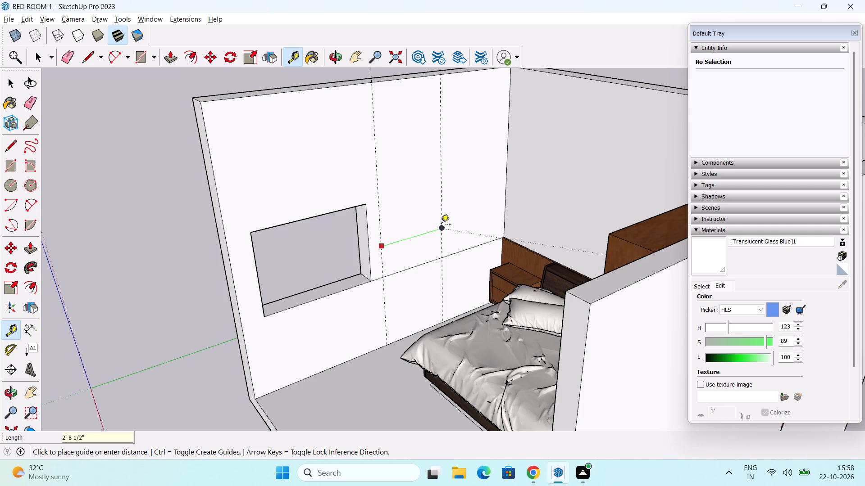
pyautogui.write("3'")
pyautogui.press('Return')
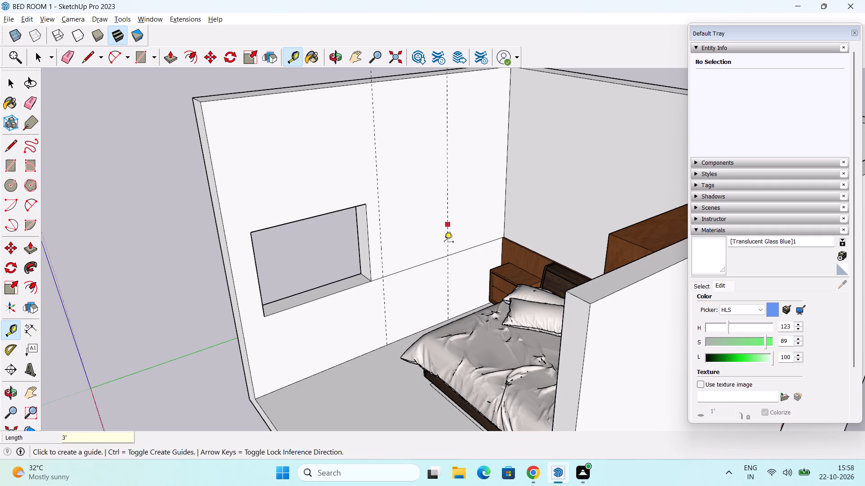
# Place a horizontal guide 2' above the line drawn on the window wall.
pyautogui.click(411, 270)
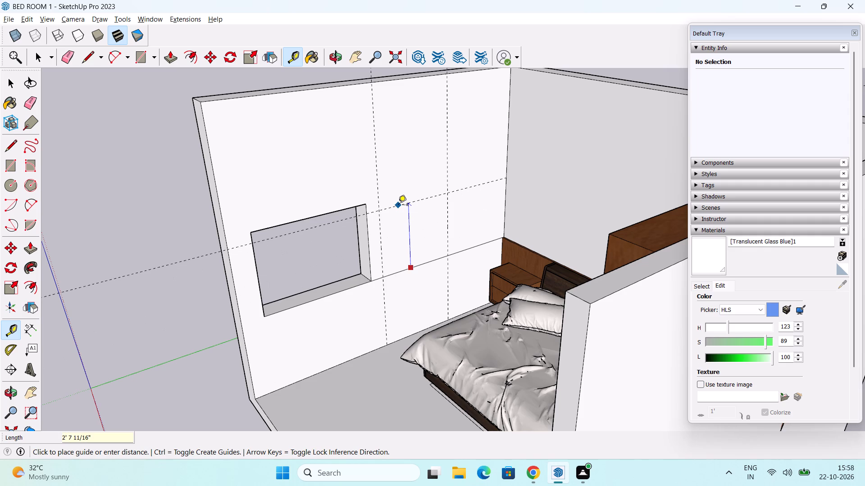
pyautogui.write("2'")
pyautogui.press('Return')
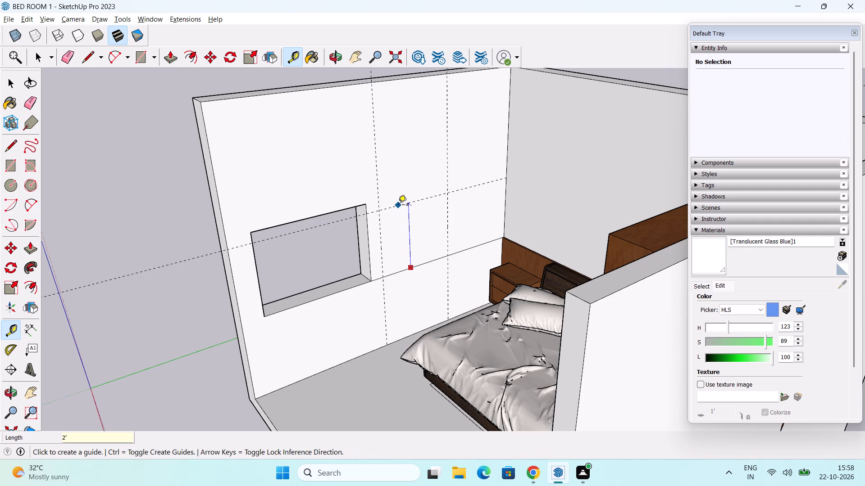
# Examine the guide layout beside the window and its position within the whole bedroom.
pyautogui.moveTo(419, 224); pyautogui.dragTo(438, 256, button='middle')
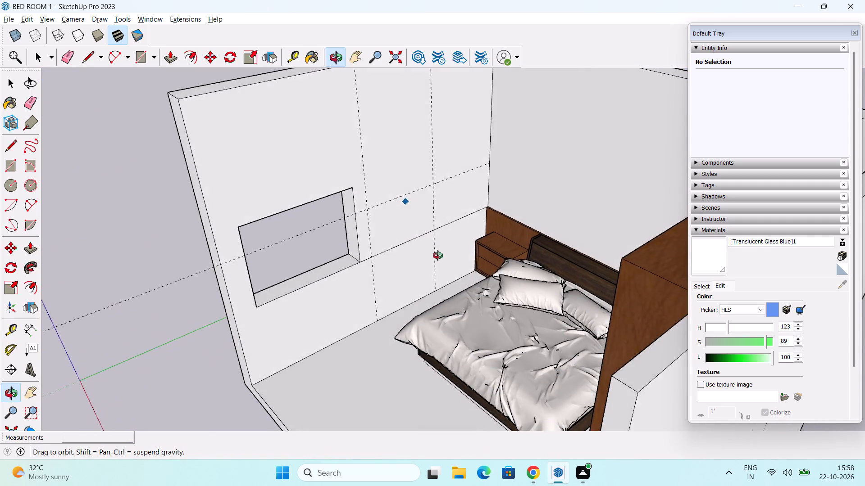
pyautogui.moveTo(438, 256); pyautogui.dragTo(442, 261, button='middle')
pyautogui.scroll(2, 380, 257)
pyautogui.moveTo(414, 261); pyautogui.dragTo(377, 212, button='middle')
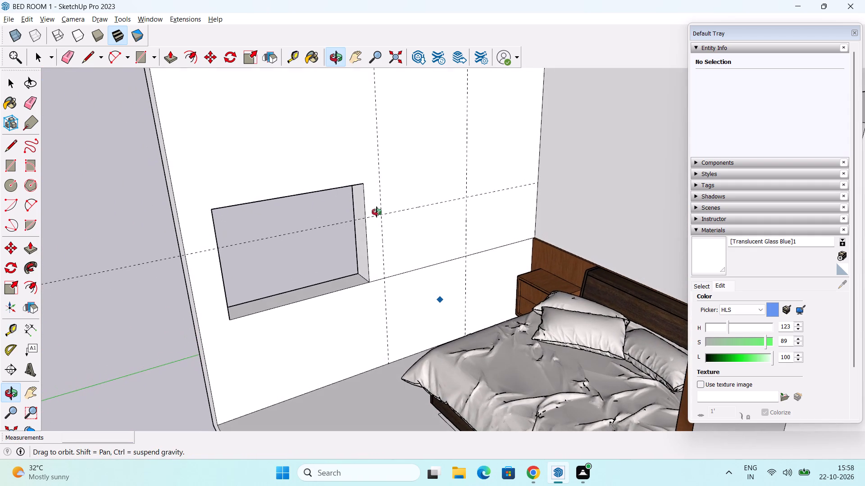
pyautogui.moveTo(377, 212); pyautogui.dragTo(448, 226, button='middle')
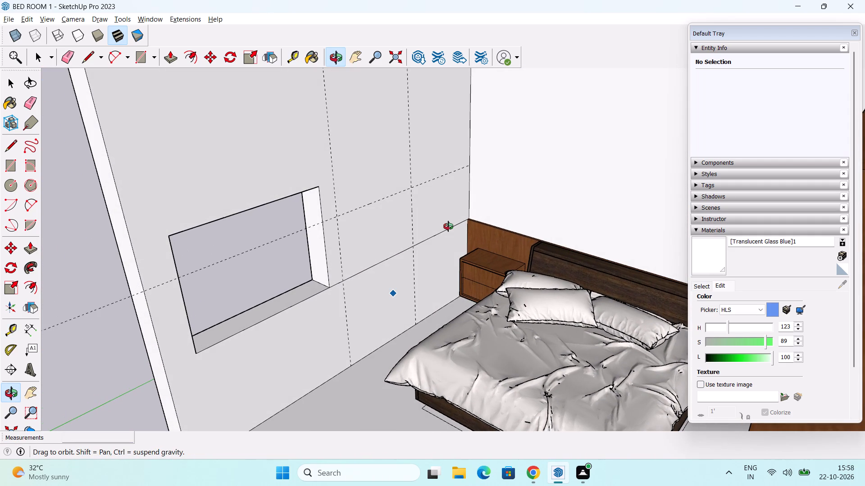
pyautogui.moveTo(448, 226); pyautogui.dragTo(448, 230, button='middle')
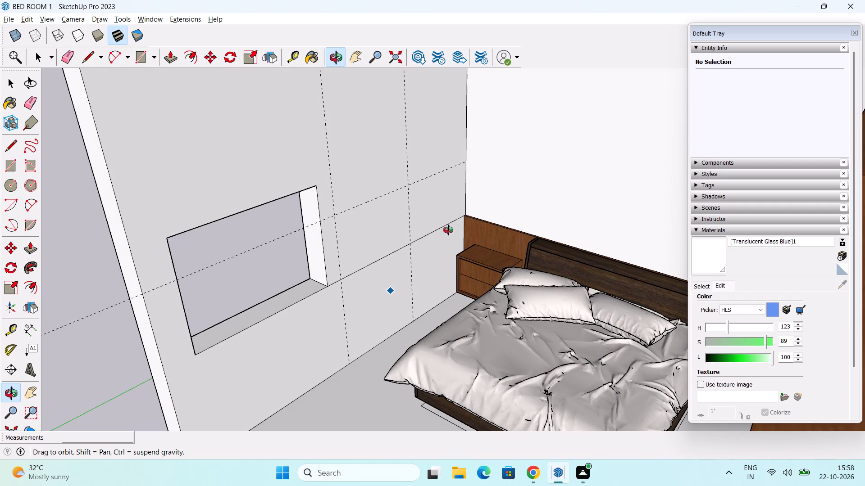
pyautogui.moveTo(448, 230); pyautogui.dragTo(408, 243, button='middle')
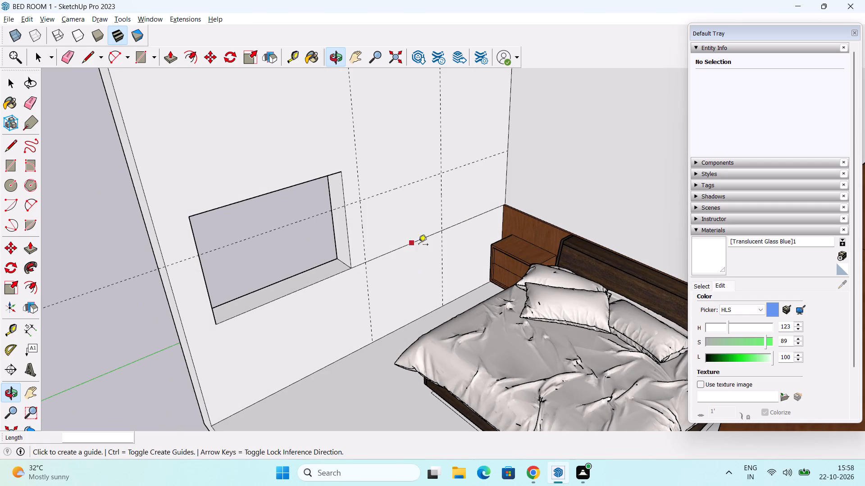
pyautogui.press('space')
pyautogui.scroll(2, 409, 225)
pyautogui.moveTo(423, 231); pyautogui.dragTo(347, 212, button='middle')
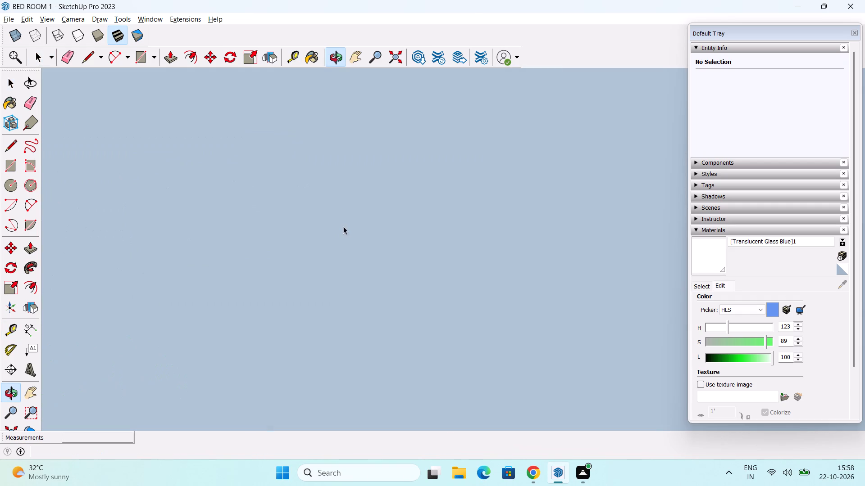
pyautogui.moveTo(343, 226); pyautogui.dragTo(544, 277, button='middle')
pyautogui.scroll(-3, 547, 270)
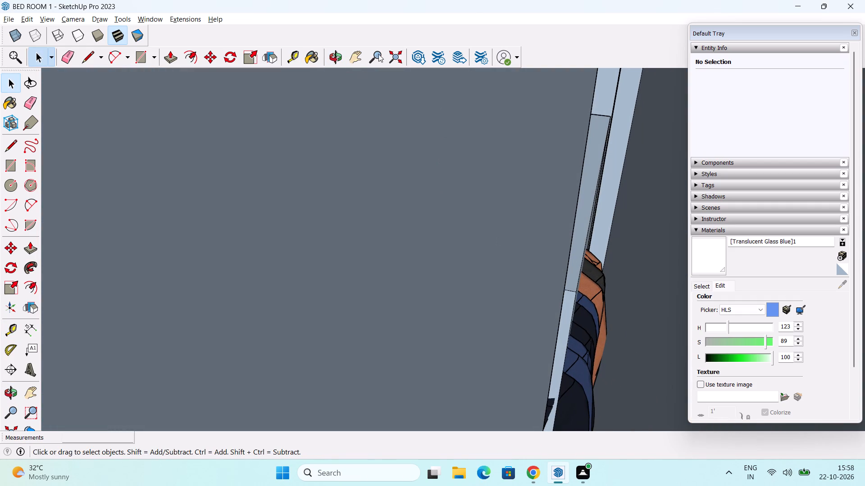
pyautogui.click(393, 50)
pyautogui.moveTo(458, 270); pyautogui.dragTo(444, 209, button='middle')
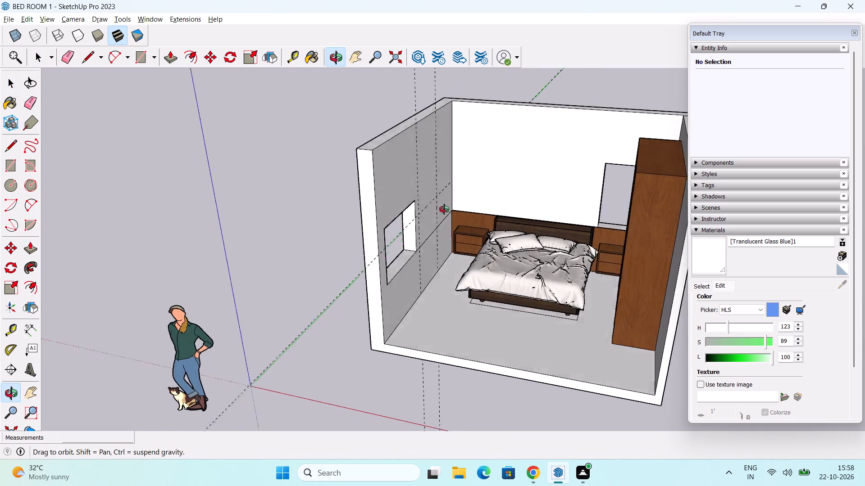
pyautogui.moveTo(444, 209); pyautogui.dragTo(579, 270, button='middle')
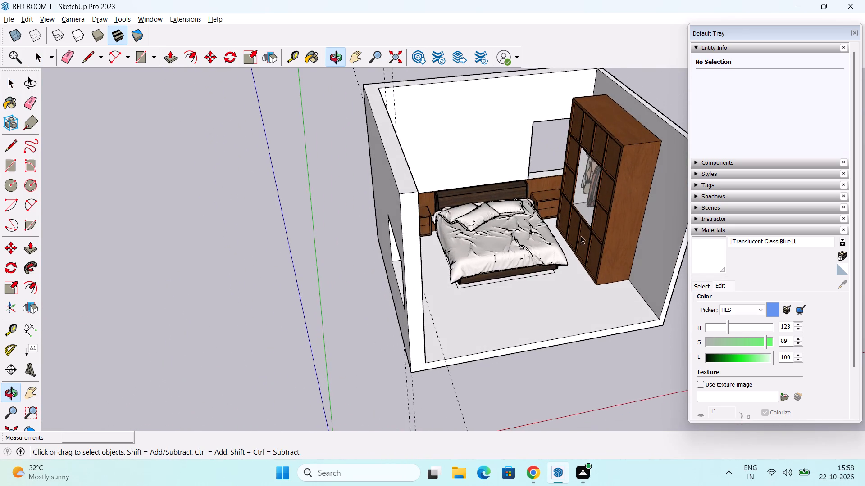
# Scale the hanging clothes component that pokes through the wall behind the wardrobe to about 0.95 along the green axis.
pyautogui.scroll(4, 576, 186)
pyautogui.moveTo(614, 210); pyautogui.dragTo(302, 182, button='middle')
pyautogui.scroll(-1, 388, 196)
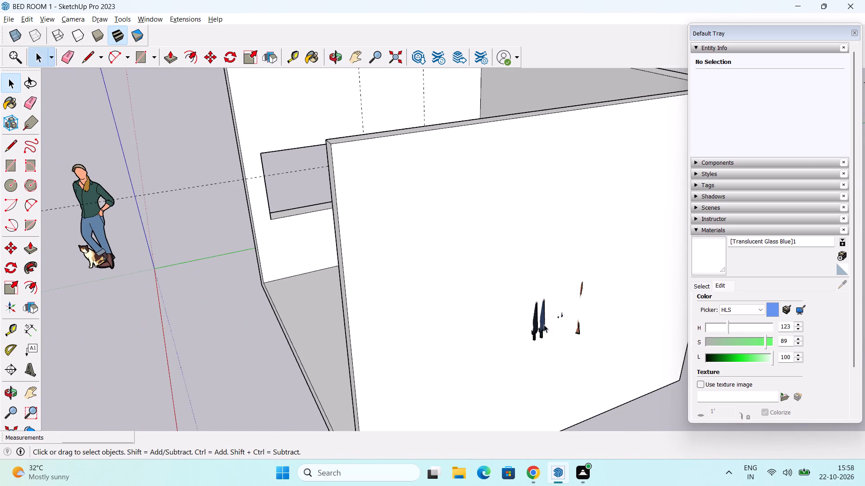
pyautogui.click(535, 331)
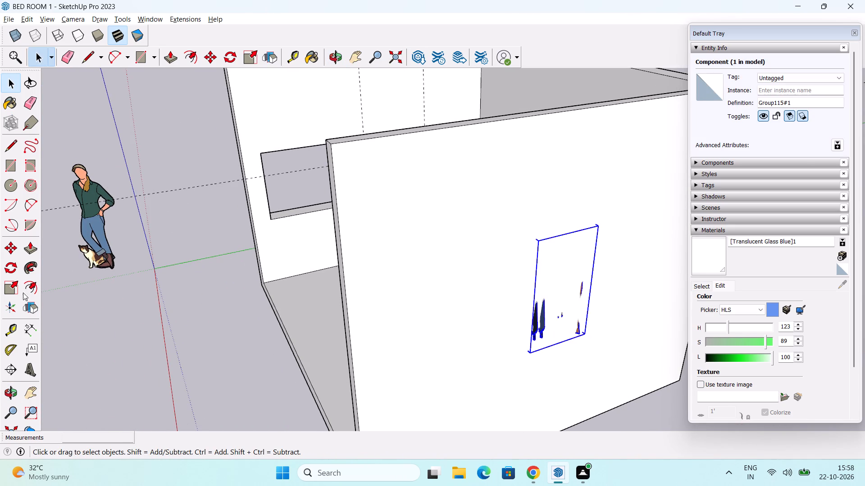
pyautogui.moveTo(4, 290); pyautogui.dragTo(12, 290)
pyautogui.moveTo(562, 292); pyautogui.dragTo(521, 259)
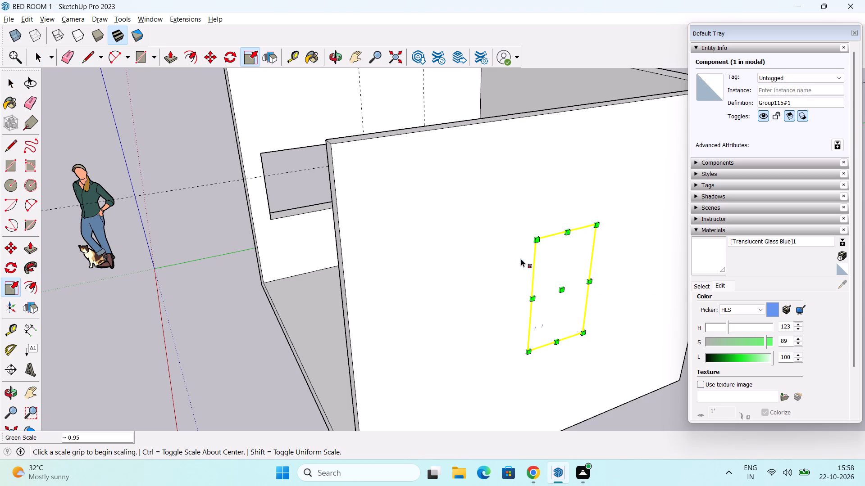
# Examine the scaled clothes inside the glass-fronted wardrobe and how they sit in the bedroom, from outside and inside.
pyautogui.scroll(-3, 521, 261)
pyautogui.moveTo(513, 282); pyautogui.dragTo(859, 325, button='middle')
pyautogui.scroll(5, 529, 271)
pyautogui.moveTo(440, 263); pyautogui.dragTo(410, 293, button='middle')
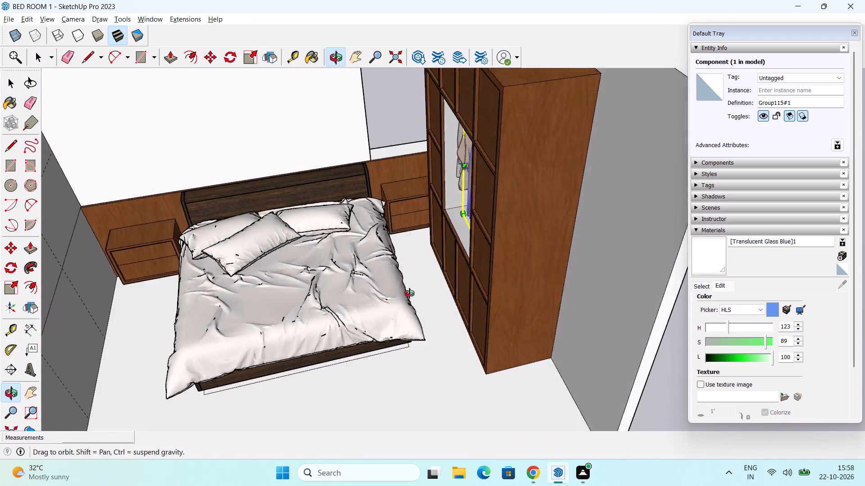
pyautogui.moveTo(410, 293); pyautogui.dragTo(328, 280, button='middle')
pyautogui.press('space')
pyautogui.click(614, 298)
pyautogui.scroll(6, 327, 191)
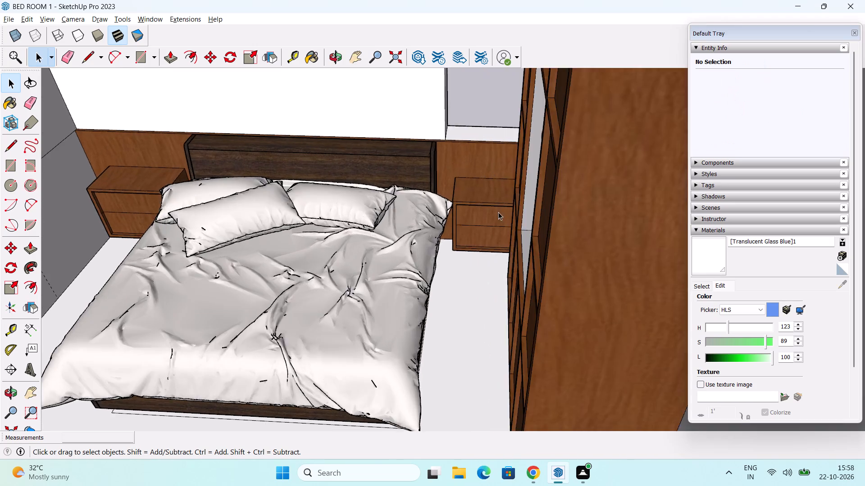
pyautogui.scroll(2, 498, 212)
pyautogui.moveTo(558, 192); pyautogui.dragTo(632, 182, button='middle')
pyautogui.scroll(-3, 632, 182)
pyautogui.keyDown('shift'); pyautogui.moveTo(625, 183); pyautogui.dragTo(507, 298, button='middle'); pyautogui.keyUp('shift')
pyautogui.moveTo(525, 303); pyautogui.dragTo(783, 269, button='middle')
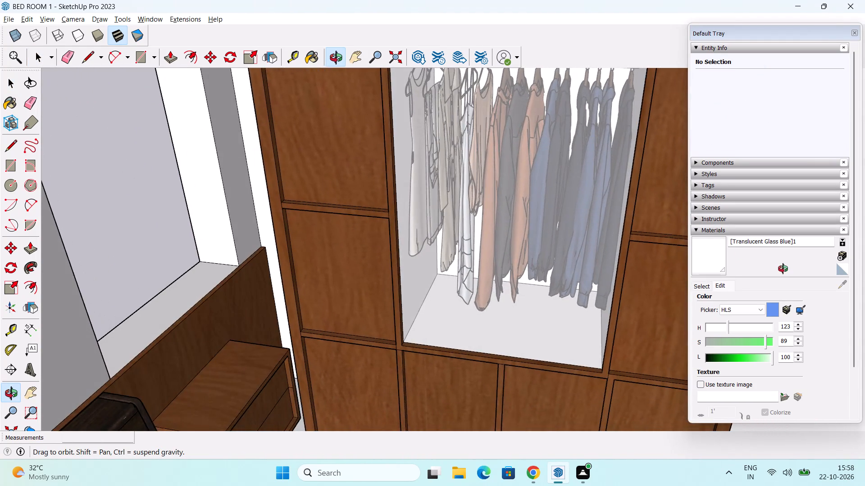
pyautogui.moveTo(783, 269); pyautogui.dragTo(16, 158, button='middle')
pyautogui.click(396, 56)
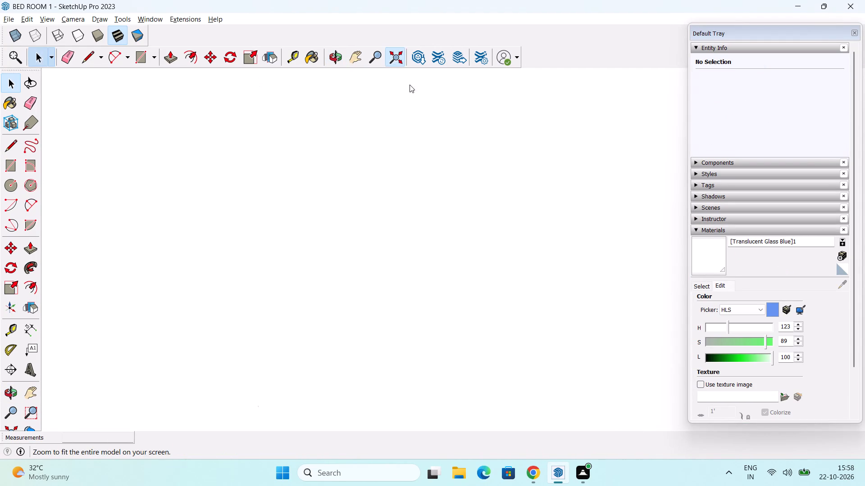
pyautogui.scroll(-3, 420, 171)
pyautogui.moveTo(433, 179); pyautogui.dragTo(254, 287, button='middle')
pyautogui.moveTo(464, 246); pyautogui.dragTo(474, 194, button='middle')
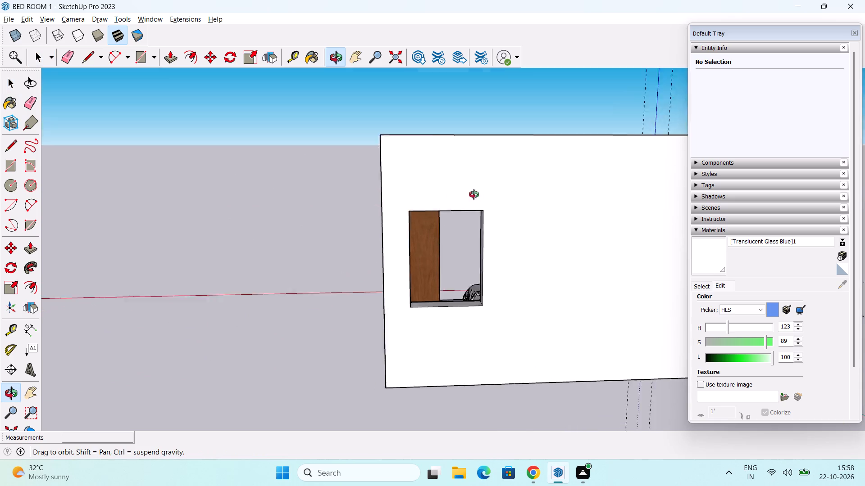
pyautogui.moveTo(474, 194); pyautogui.dragTo(598, 249, button='middle')
pyautogui.moveTo(444, 254); pyautogui.dragTo(573, 233, button='middle')
pyautogui.scroll(4, 398, 308)
pyautogui.moveTo(399, 286); pyautogui.dragTo(674, 313, button='middle')
pyautogui.moveTo(306, 292); pyautogui.dragTo(412, 297, button='middle')
pyautogui.moveTo(247, 285); pyautogui.dragTo(368, 261, button='middle')
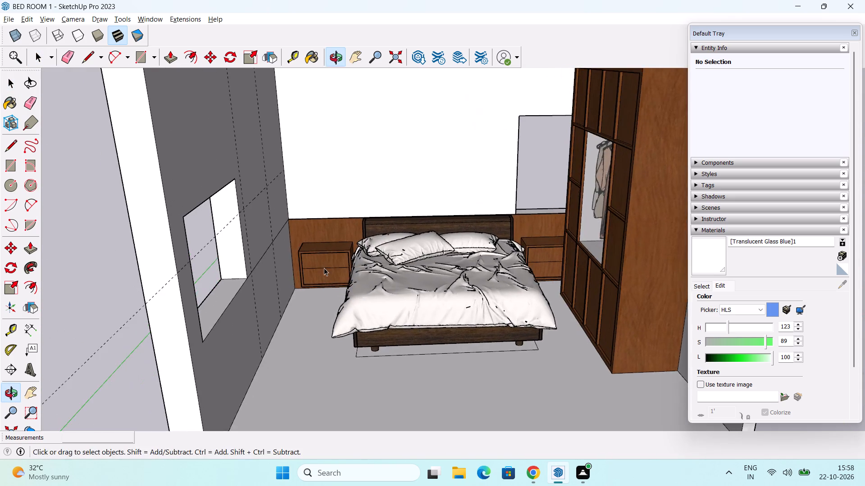
# Draw a 3' by 2' rectangle on the window wall between the vertical guides, from the horizontal guide down to the wall line.
pyautogui.moveTo(324, 268); pyautogui.dragTo(215, 288, button='middle')
pyautogui.scroll(2, 234, 245)
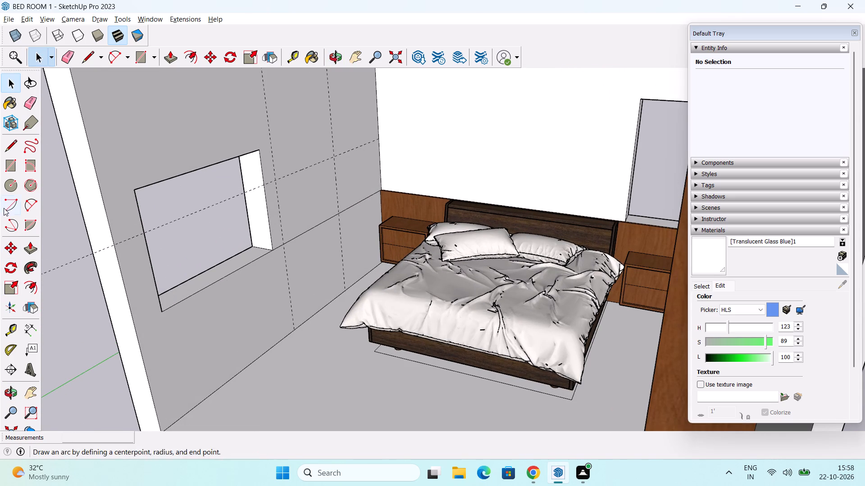
pyautogui.click(14, 168)
pyautogui.scroll(2, 274, 192)
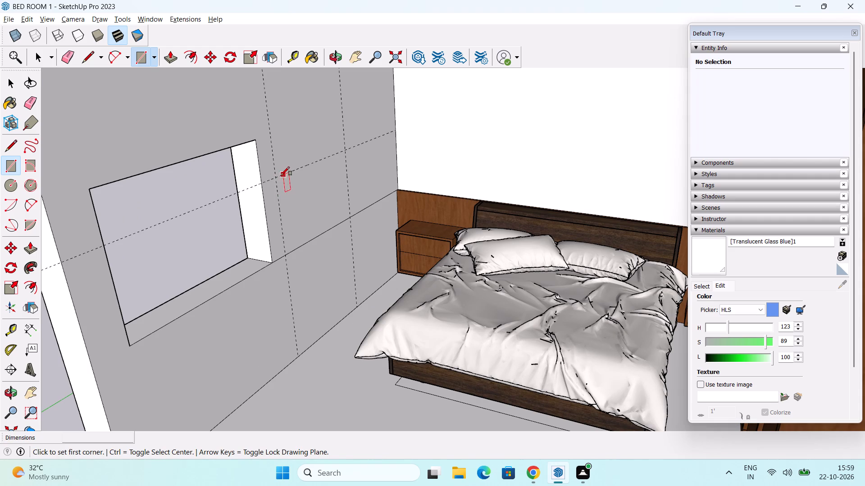
pyautogui.click(277, 175)
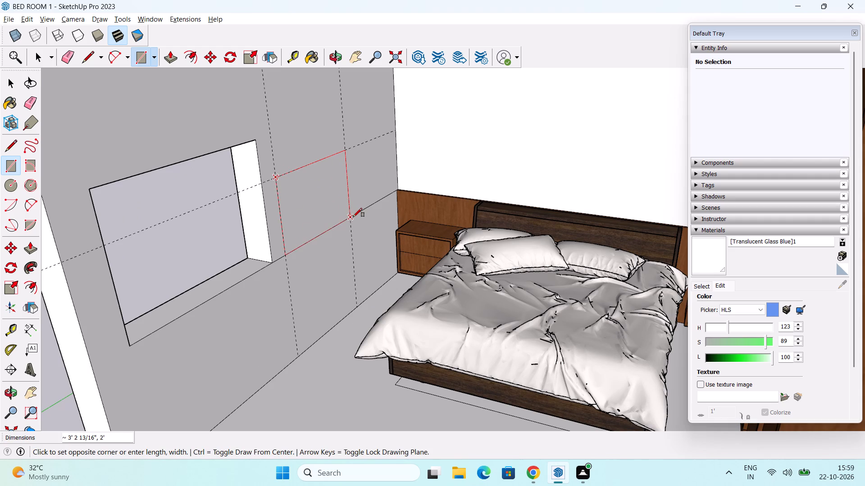
pyautogui.click(350, 219)
pyautogui.press('space')
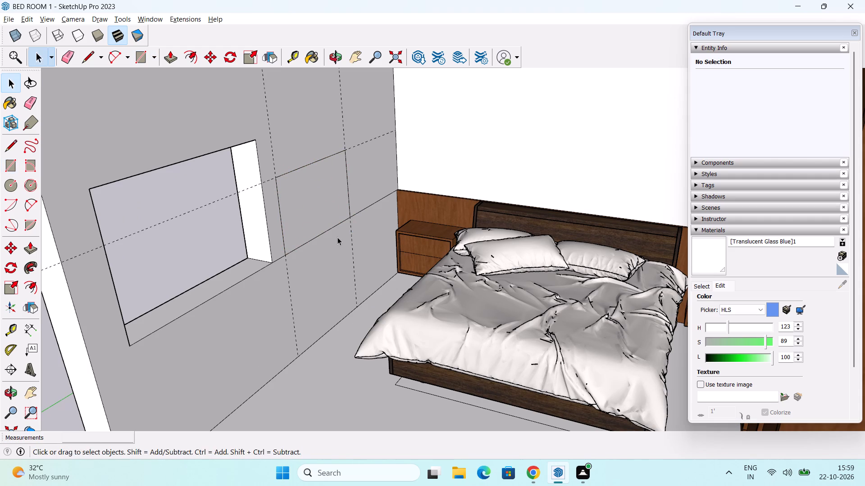
# Extrude the rectangle beside the window 1' out from the wall into the room.
pyautogui.moveTo(332, 235); pyautogui.dragTo(291, 240, button='middle')
pyautogui.scroll(2, 266, 231)
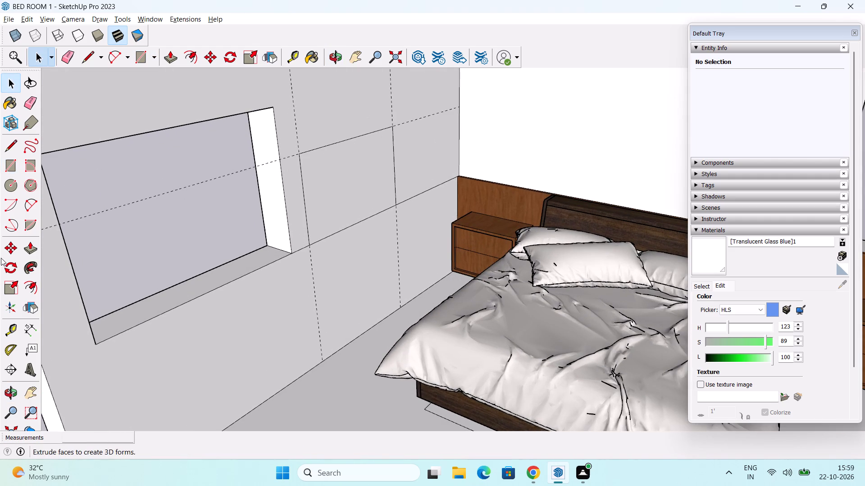
pyautogui.press('p')
pyautogui.click(323, 197)
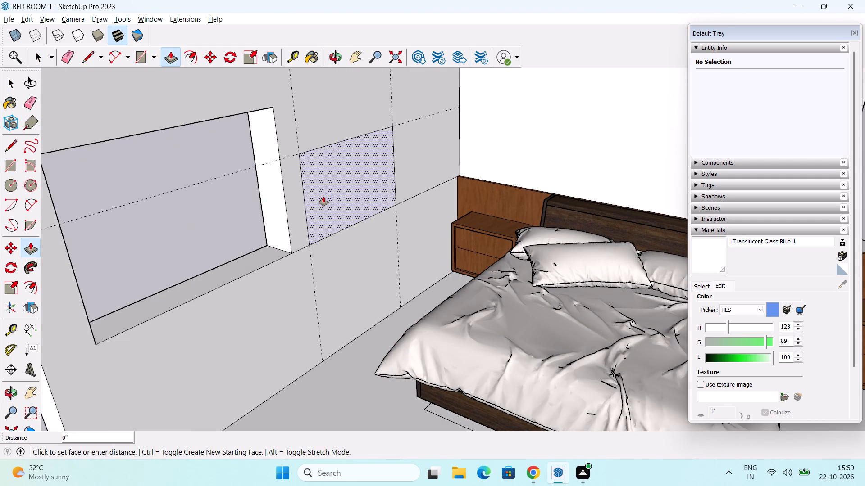
pyautogui.press('1')
pyautogui.press("'")
pyautogui.press('Return')
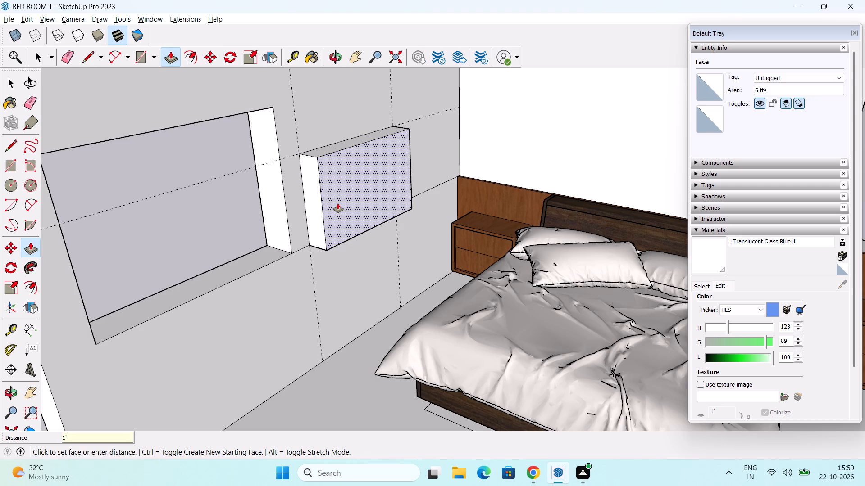
# Offset the outline of the extruded box's front face 1" inward.
pyautogui.moveTo(338, 206); pyautogui.dragTo(404, 243, button='middle')
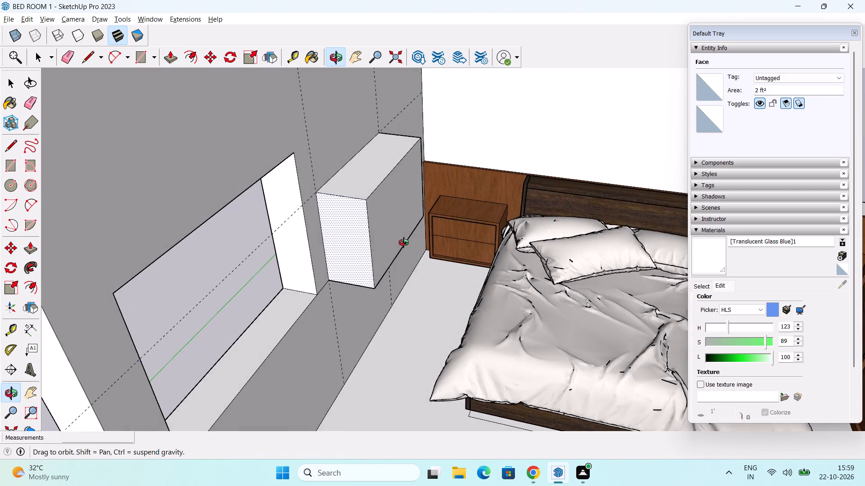
pyautogui.moveTo(404, 243); pyautogui.dragTo(378, 231, button='middle')
pyautogui.scroll(1, 373, 244)
pyautogui.moveTo(369, 243); pyautogui.dragTo(279, 248, button='middle')
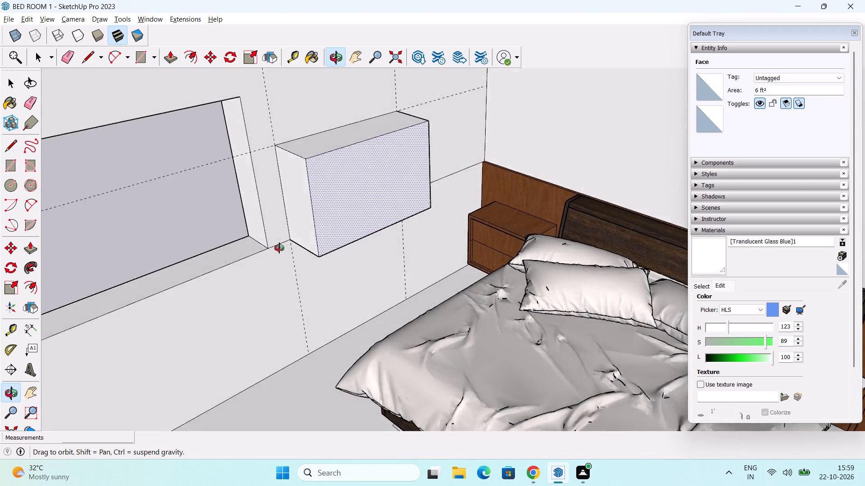
pyautogui.moveTo(279, 248); pyautogui.dragTo(259, 277, button='middle')
pyautogui.press('space')
pyautogui.scroll(-2, 264, 272)
pyautogui.keyDown('shift'); pyautogui.moveTo(284, 269); pyautogui.dragTo(266, 297, button='middle'); pyautogui.keyUp('shift')
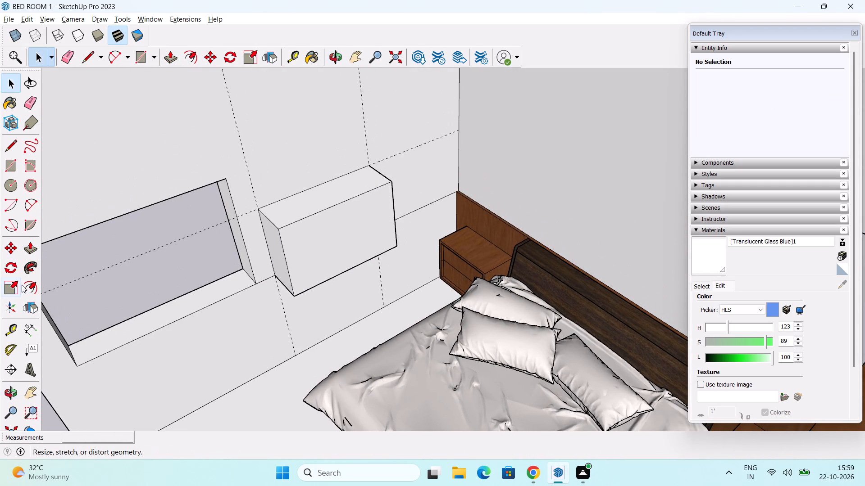
pyautogui.click(36, 284)
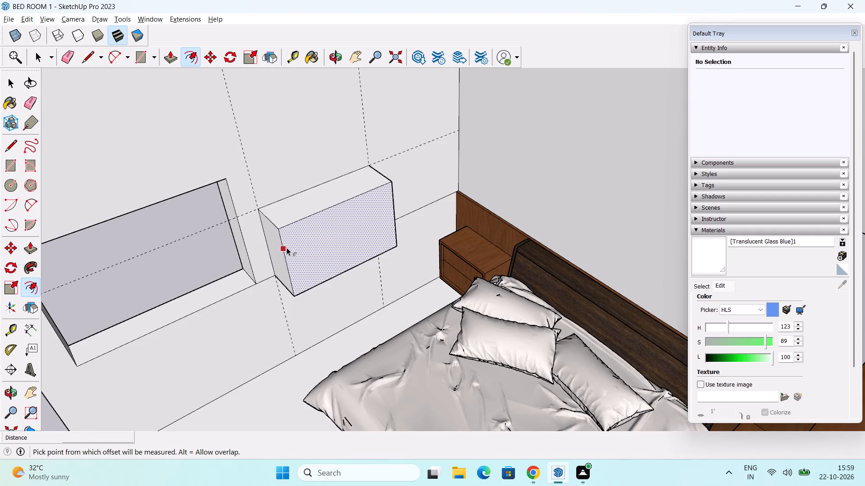
pyautogui.click(287, 247)
pyautogui.press('2')
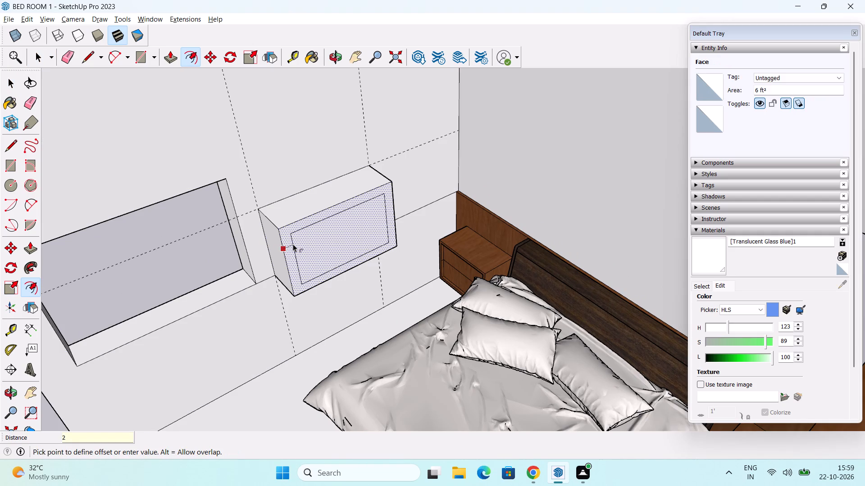
pyautogui.hotkey('shift', '"')
pyautogui.press('Return')
pyautogui.write('1"')
pyautogui.press('Return')
pyautogui.press('space')
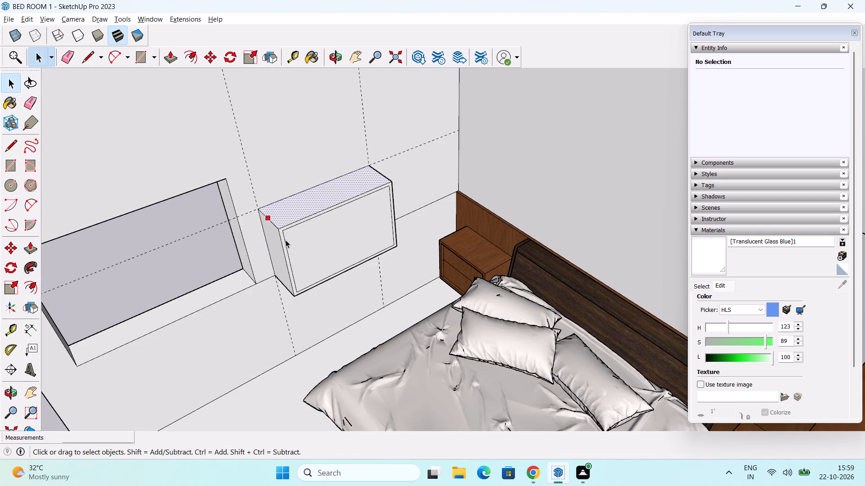
# Examine the wall-mounted box beside the window and its position relative to the bed and the whole room.
pyautogui.moveTo(286, 240); pyautogui.dragTo(250, 190, button='middle')
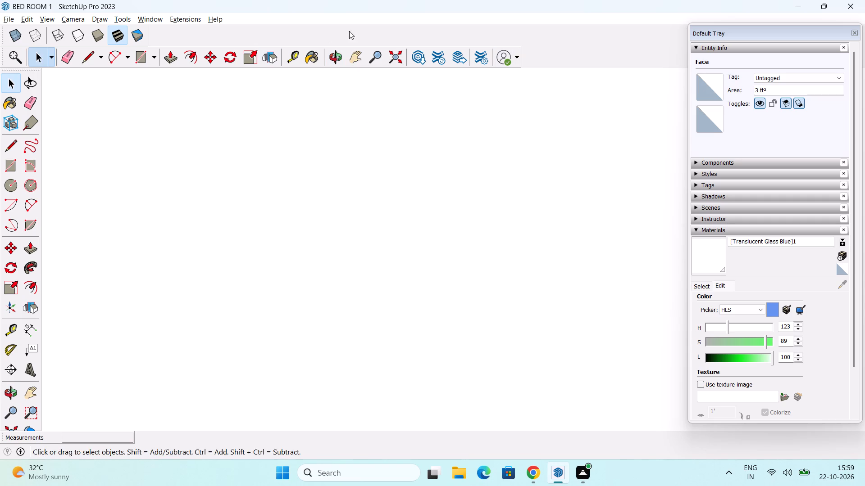
pyautogui.click(393, 57)
pyautogui.moveTo(384, 206); pyautogui.dragTo(442, 247, button='middle')
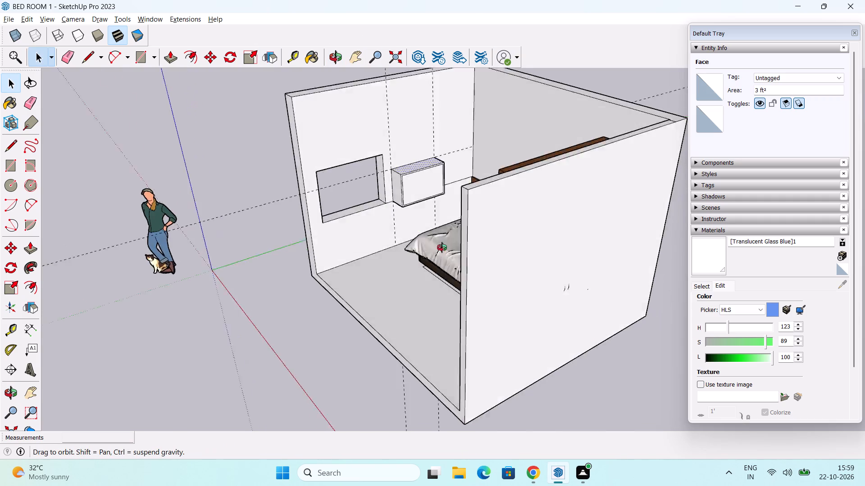
pyautogui.moveTo(442, 247); pyautogui.dragTo(514, 290, button='middle')
pyautogui.scroll(2, 297, 172)
pyautogui.moveTo(186, 220); pyautogui.dragTo(190, 220)
pyautogui.scroll(3, 379, 152)
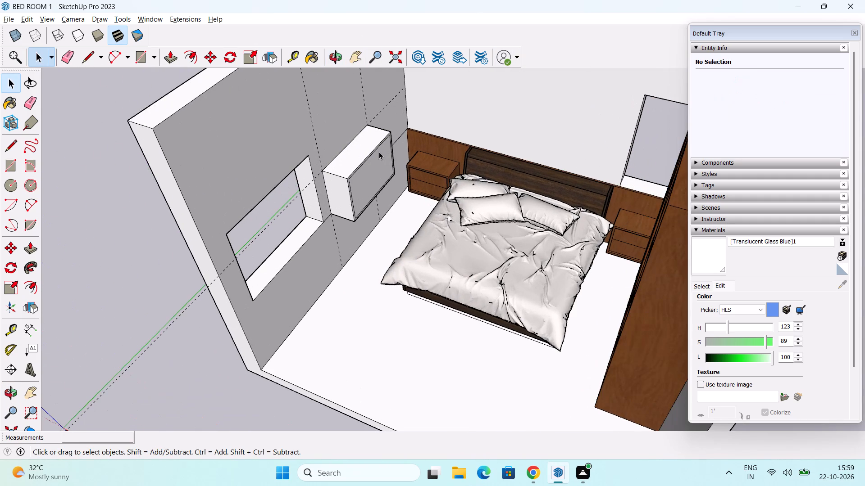
pyautogui.moveTo(384, 144); pyautogui.dragTo(347, 163, button='middle')
pyautogui.keyDown('shift'); pyautogui.moveTo(426, 149); pyautogui.dragTo(387, 215, button='middle'); pyautogui.keyUp('shift')
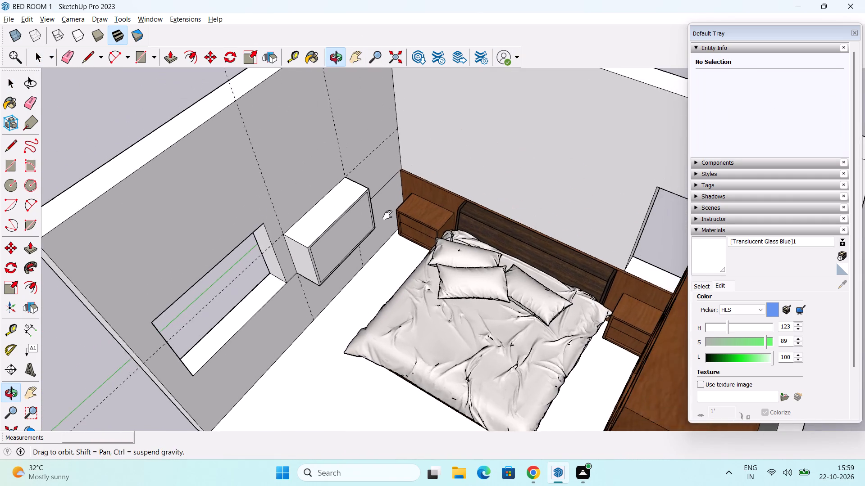
pyautogui.keyDown('shift'); pyautogui.moveTo(387, 215); pyautogui.dragTo(383, 226, button='middle'); pyautogui.keyUp('shift')
pyautogui.scroll(2, 374, 231)
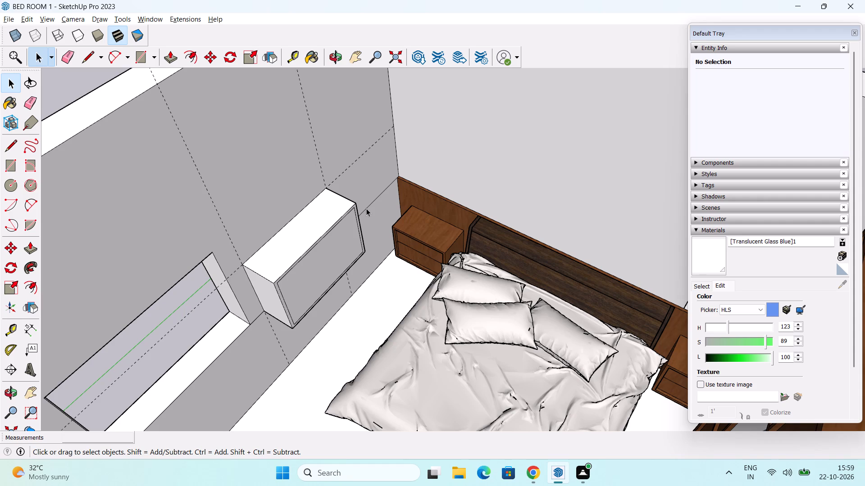
pyautogui.moveTo(289, 286); pyautogui.dragTo(259, 127, button='middle')
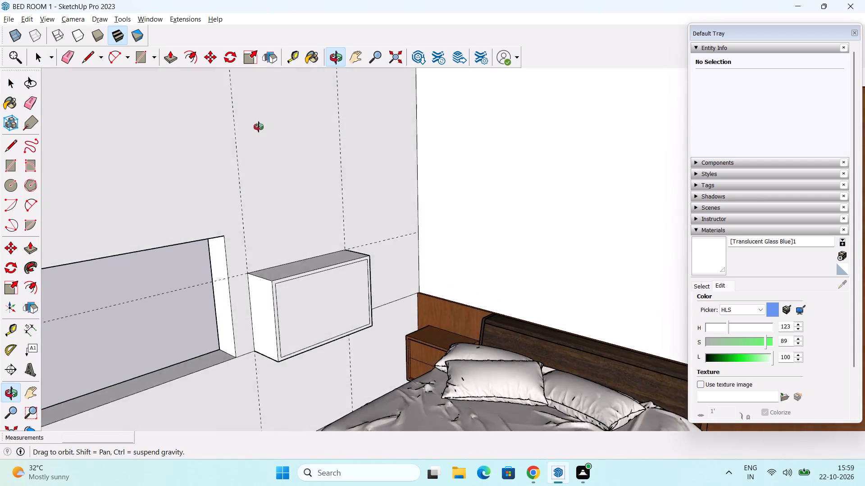
pyautogui.moveTo(259, 127); pyautogui.dragTo(230, 230, button='middle')
pyautogui.scroll(-1, 244, 235)
pyautogui.moveTo(258, 223); pyautogui.dragTo(269, 162, button='middle')
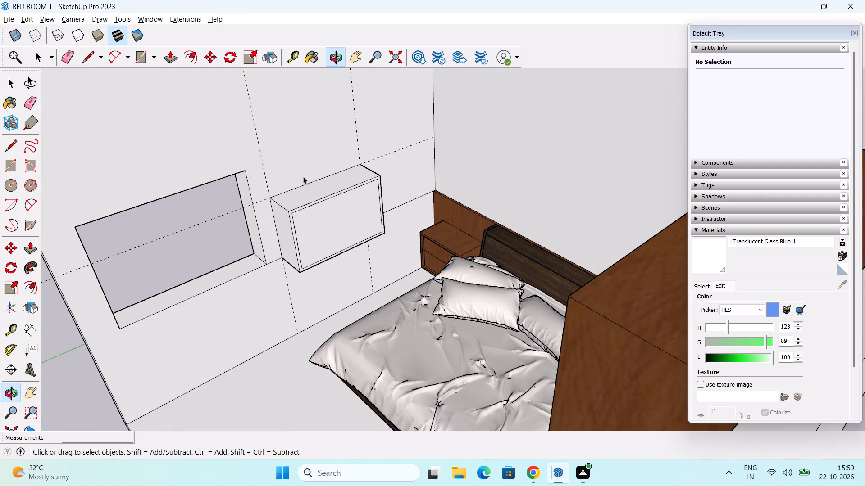
pyautogui.moveTo(317, 232); pyautogui.dragTo(390, 181, button='middle')
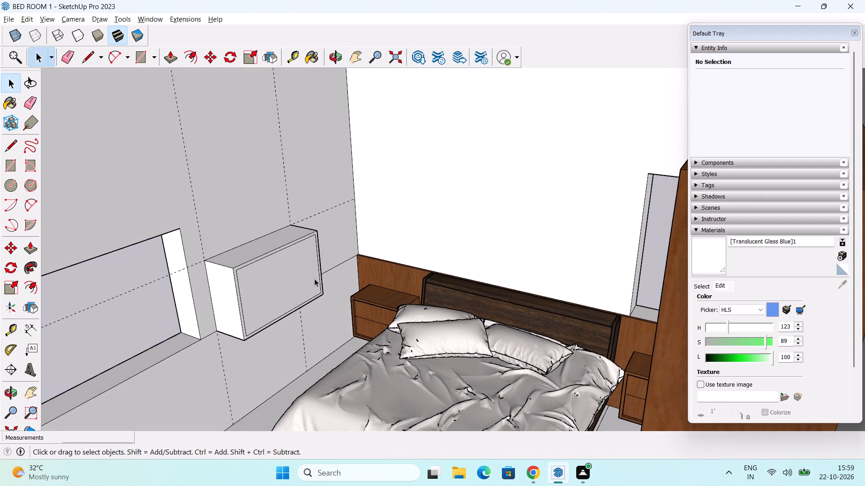
pyautogui.moveTo(314, 279); pyautogui.dragTo(324, 235, button='middle')
pyautogui.scroll(-1, 327, 235)
pyautogui.moveTo(327, 235); pyautogui.dragTo(309, 274, button='middle')
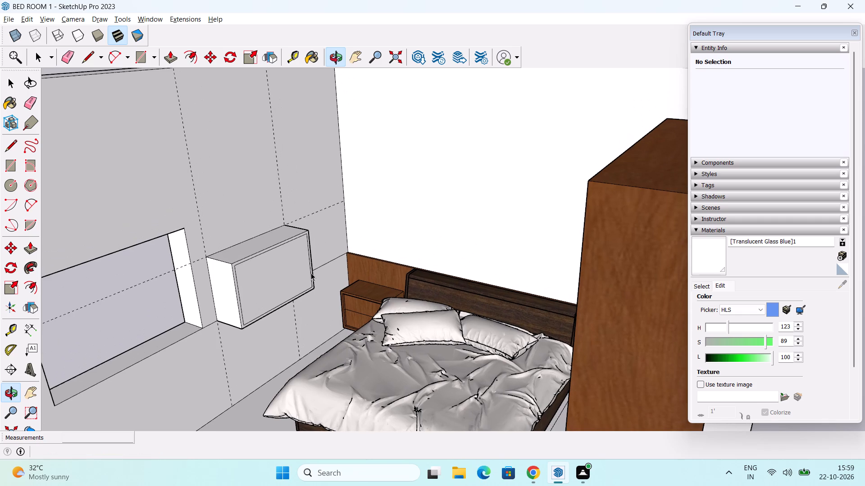
pyautogui.moveTo(312, 270); pyautogui.dragTo(340, 311, button='middle')
pyautogui.keyDown('shift'); pyautogui.moveTo(305, 270); pyautogui.dragTo(314, 315, button='middle'); pyautogui.keyUp('shift')
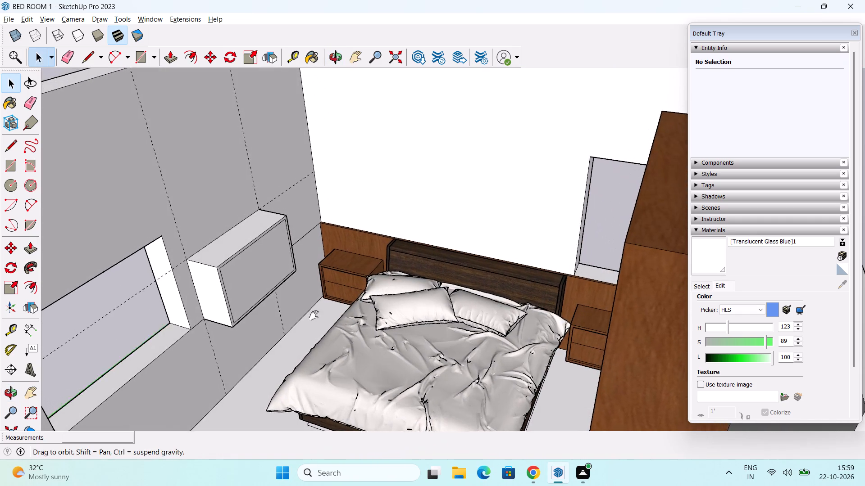
pyautogui.keyDown('shift'); pyautogui.moveTo(314, 315); pyautogui.dragTo(310, 340, button='middle'); pyautogui.keyUp('shift')
# Draw a rectangle about 3'9" high and 3' wide on the wall directly above the box, between the two vertical guides.
pyautogui.moveTo(300, 329); pyautogui.dragTo(258, 318, button='middle')
pyautogui.scroll(1, 259, 298)
pyautogui.moveTo(267, 296); pyautogui.dragTo(287, 290, button='middle')
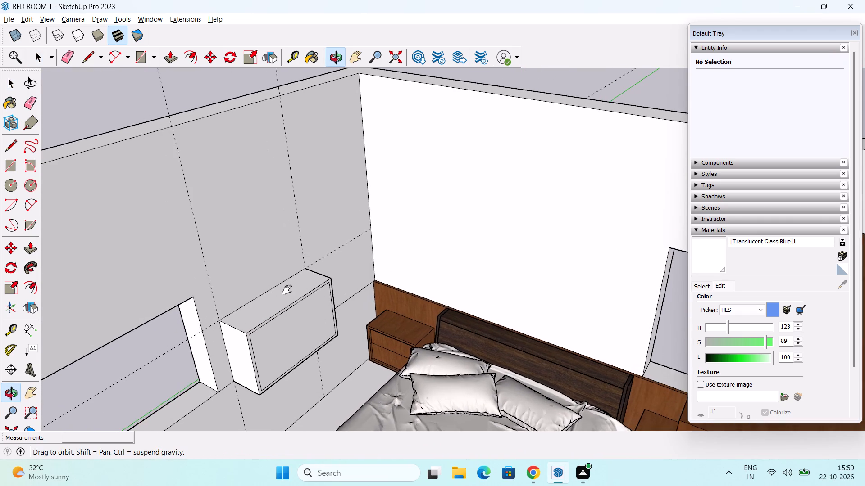
pyautogui.moveTo(287, 290); pyautogui.dragTo(298, 314, button='middle')
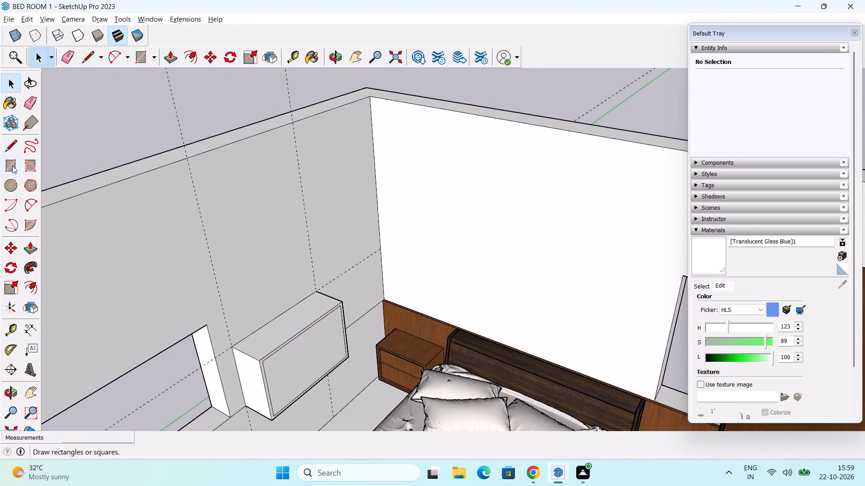
pyautogui.click(12, 170)
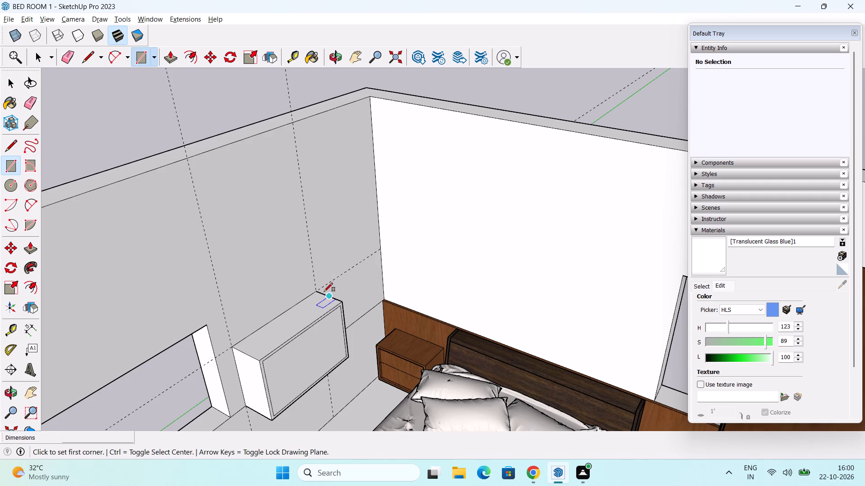
pyautogui.click(320, 291)
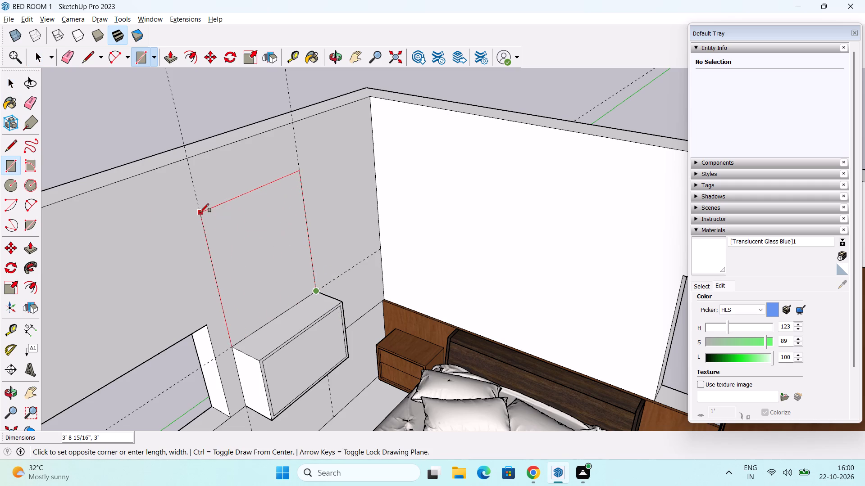
pyautogui.click(200, 212)
pyautogui.press('space')
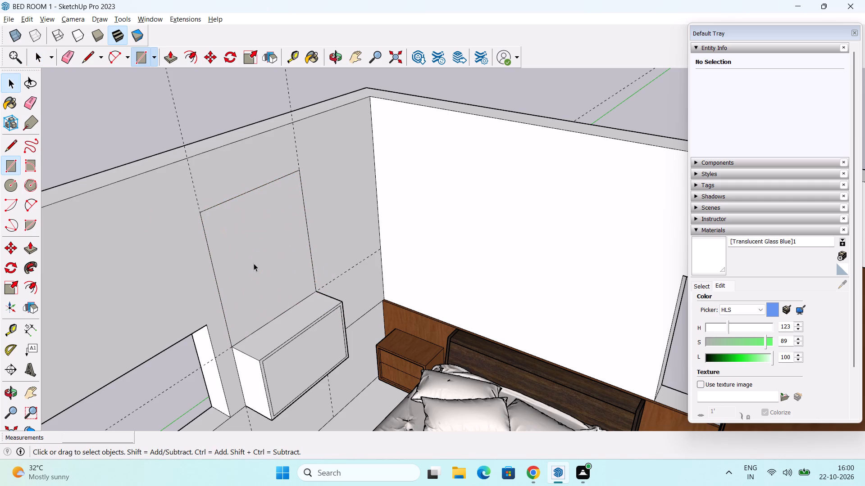
# Extrude the rectangle above the wall-mounted box 2" out from the wall.
pyautogui.press('p')
pyautogui.click(265, 268)
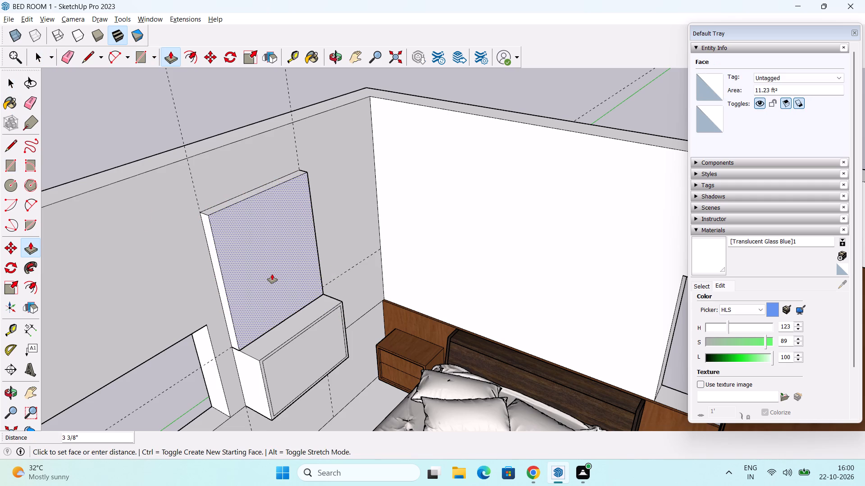
pyautogui.press('2')
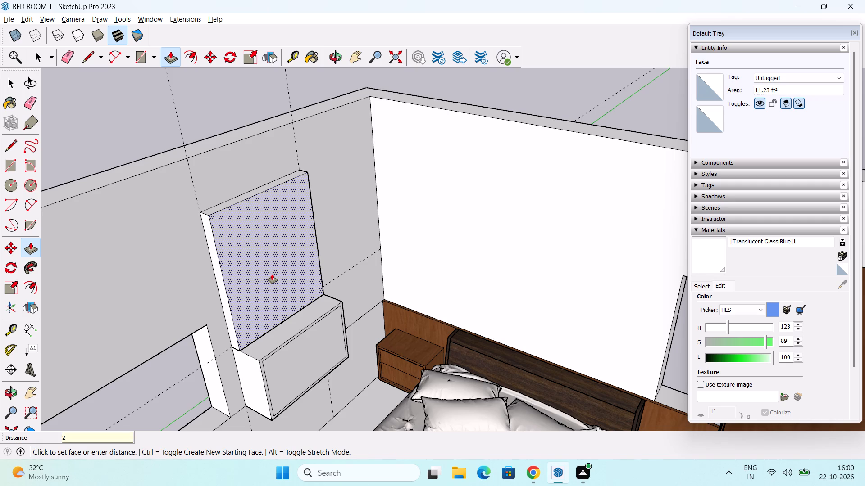
pyautogui.hotkey('shift', '"')
pyautogui.press('Return')
# Raise the top face of the thin wall panel by about 6 5/8" to make the panel taller.
pyautogui.moveTo(248, 273); pyautogui.dragTo(255, 241, button='middle')
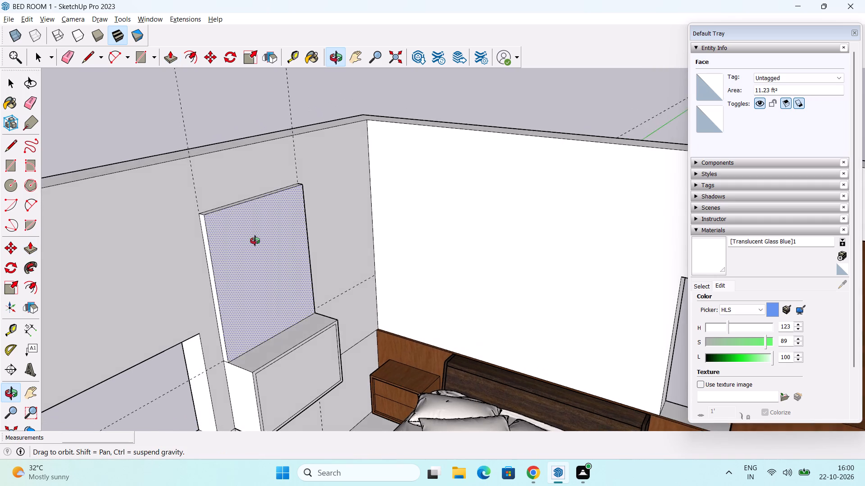
pyautogui.moveTo(255, 241); pyautogui.dragTo(244, 266, button='middle')
pyautogui.scroll(2, 234, 229)
pyautogui.moveTo(234, 227); pyautogui.dragTo(262, 300, button='middle')
pyautogui.scroll(2, 256, 278)
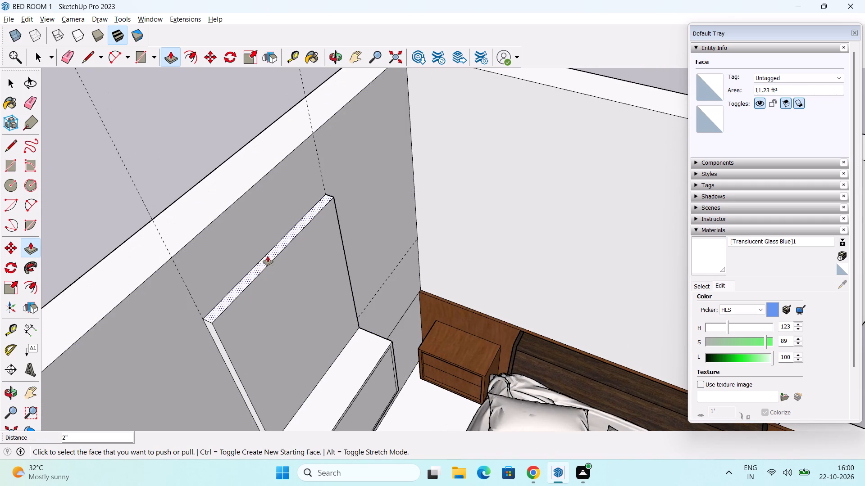
pyautogui.click(269, 258)
pyautogui.click(258, 234)
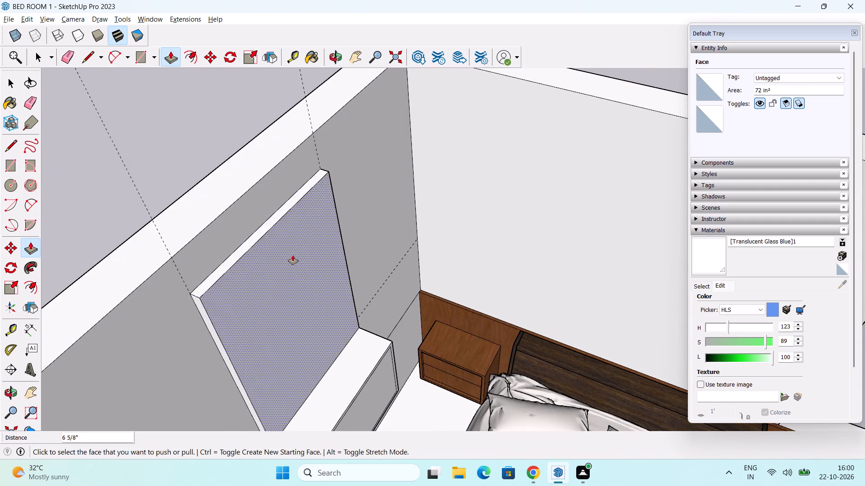
# Offset the outline of the panel's front face about 6" inward.
pyautogui.scroll(-2, 305, 270)
pyautogui.moveTo(331, 311); pyautogui.dragTo(296, 248, button='middle')
pyautogui.press('space')
pyautogui.scroll(-3, 295, 219)
pyautogui.moveTo(302, 225); pyautogui.dragTo(203, 215, button='middle')
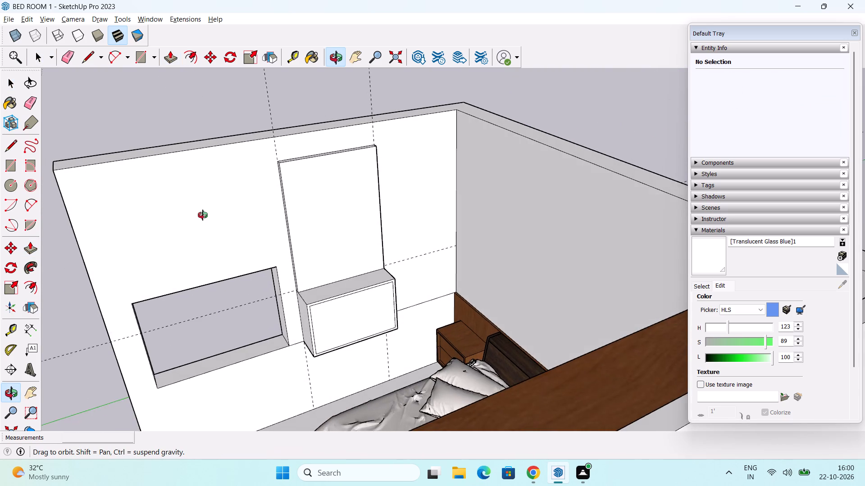
pyautogui.moveTo(203, 215); pyautogui.dragTo(204, 209, button='middle')
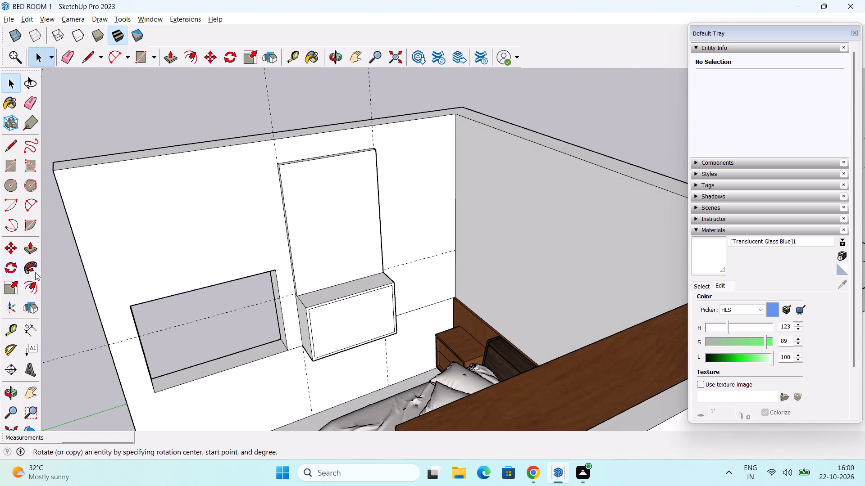
pyautogui.click(30, 288)
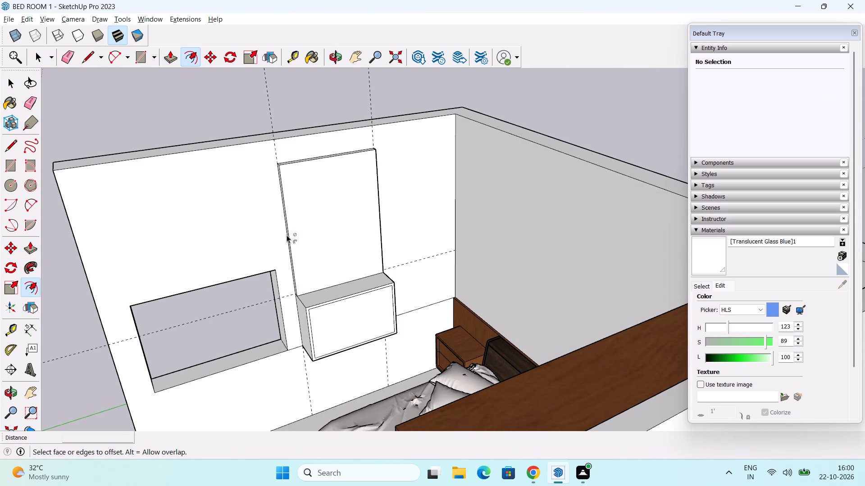
pyautogui.click(290, 224)
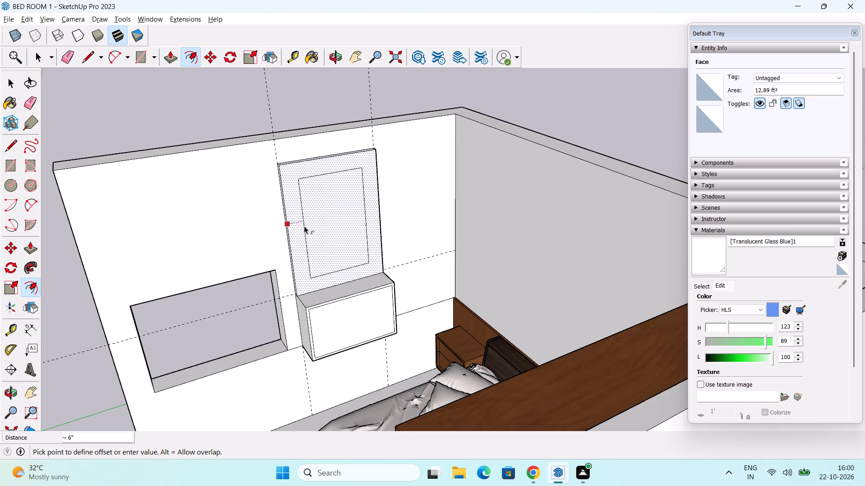
pyautogui.click(304, 226)
pyautogui.moveTo(345, 290); pyautogui.dragTo(336, 230, button='middle')
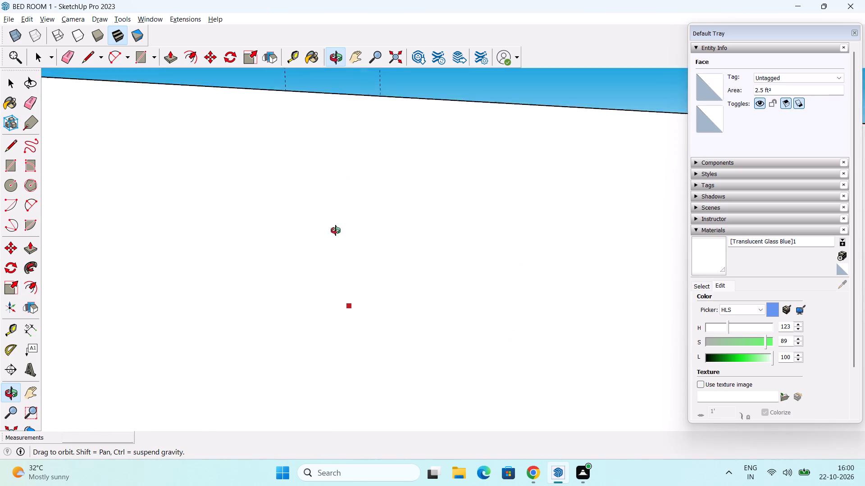
pyautogui.moveTo(336, 230); pyautogui.dragTo(378, 322, button='middle')
pyautogui.press('space')
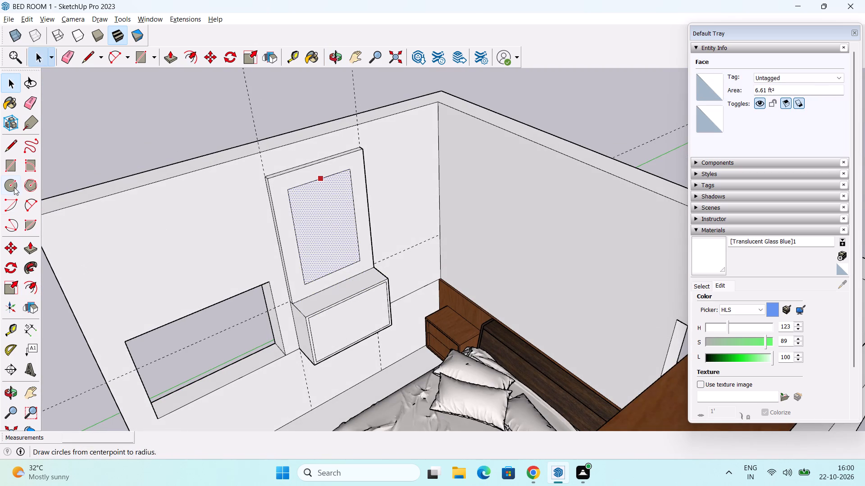
# Draw a tangent arc of about 4 1/2" radius across the upper-left corner of the panel's inner outline.
pyautogui.click(27, 205)
pyautogui.scroll(1, 268, 199)
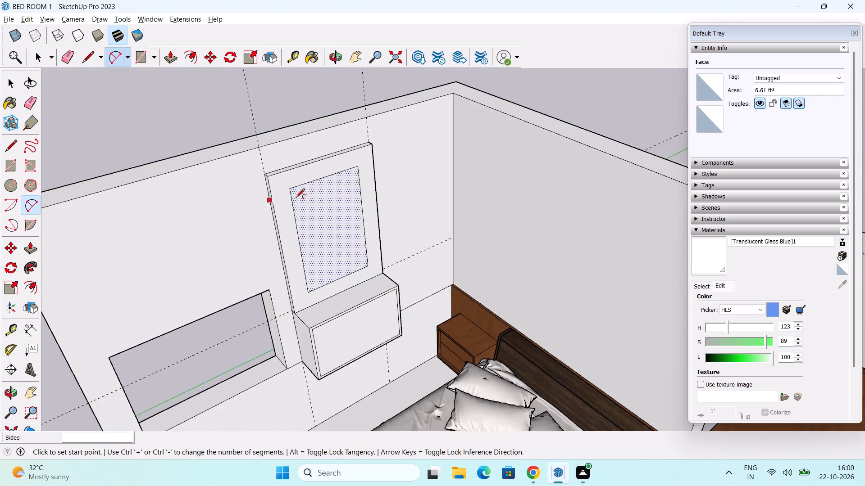
pyautogui.scroll(3, 296, 198)
pyautogui.moveTo(315, 207); pyautogui.dragTo(267, 204, button='middle')
pyautogui.scroll(3, 287, 203)
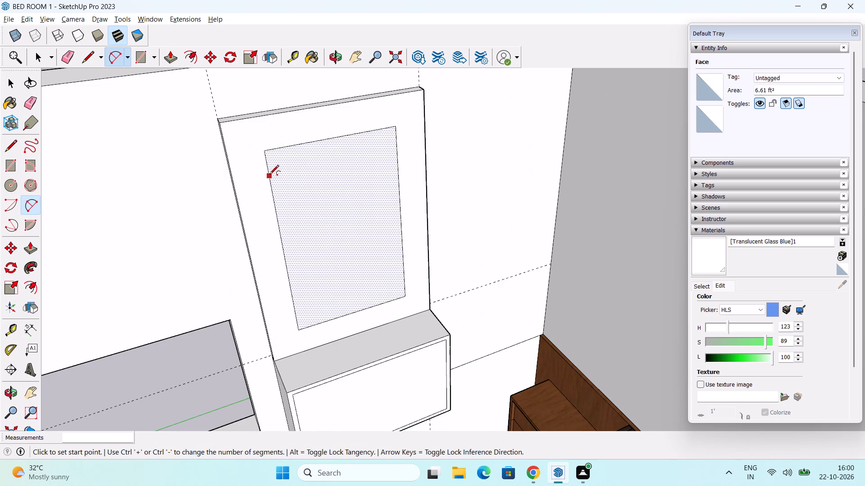
pyautogui.click(269, 175)
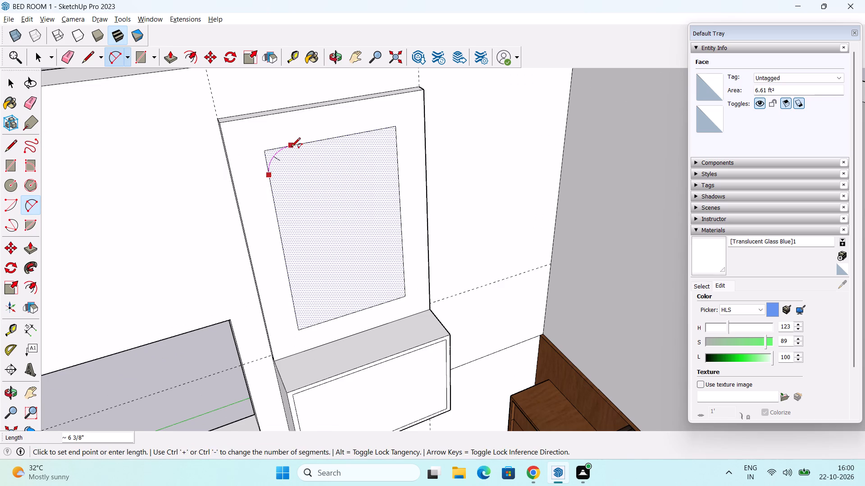
pyautogui.click(291, 148)
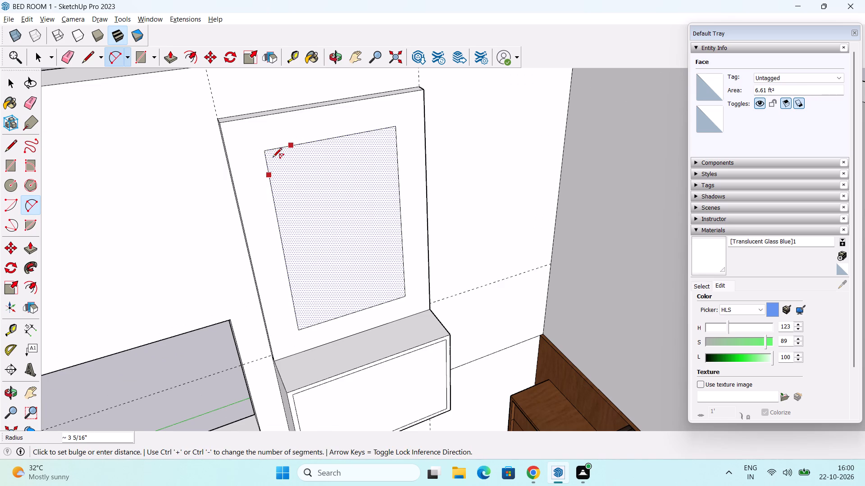
pyautogui.scroll(7, 279, 160)
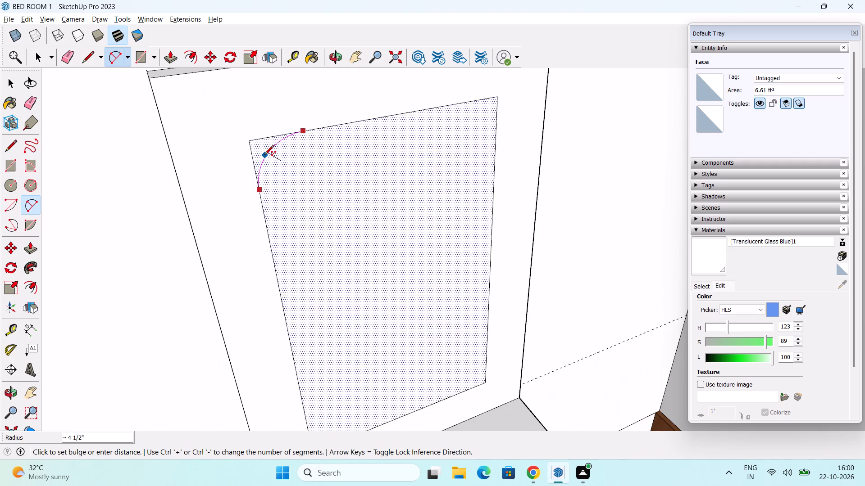
pyautogui.click(264, 155)
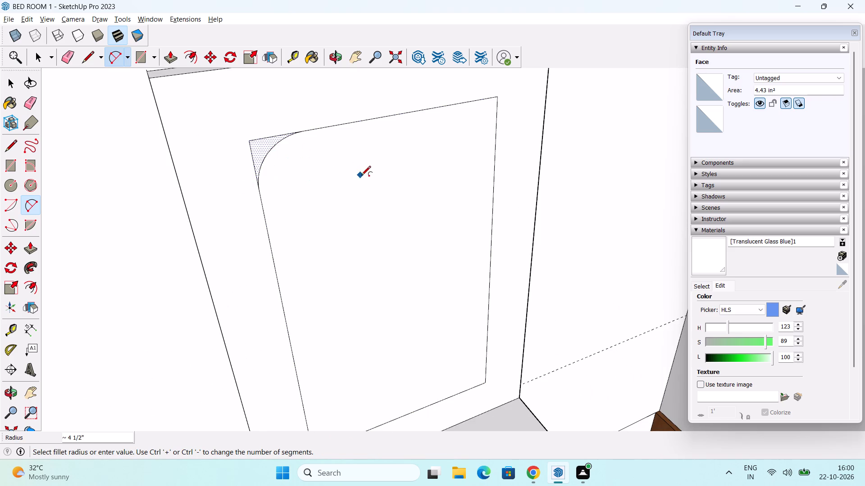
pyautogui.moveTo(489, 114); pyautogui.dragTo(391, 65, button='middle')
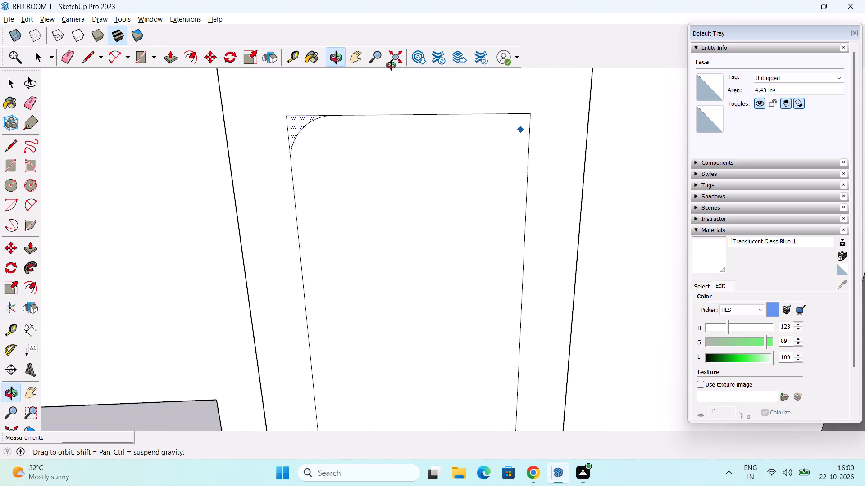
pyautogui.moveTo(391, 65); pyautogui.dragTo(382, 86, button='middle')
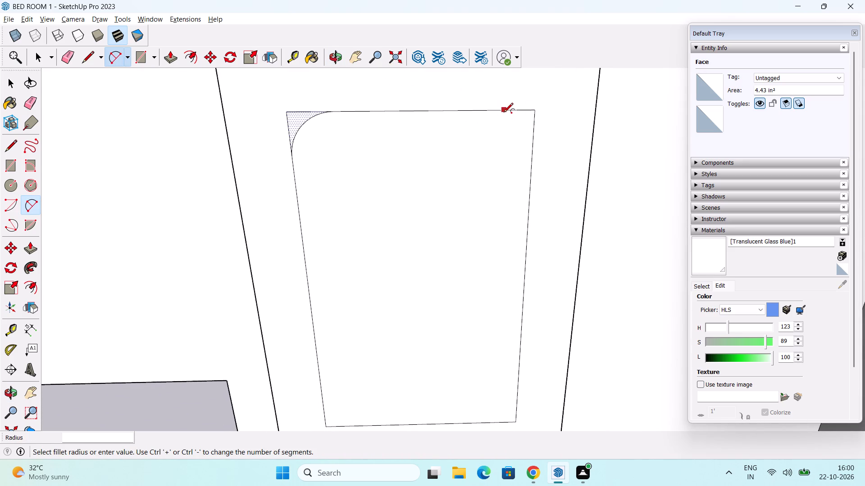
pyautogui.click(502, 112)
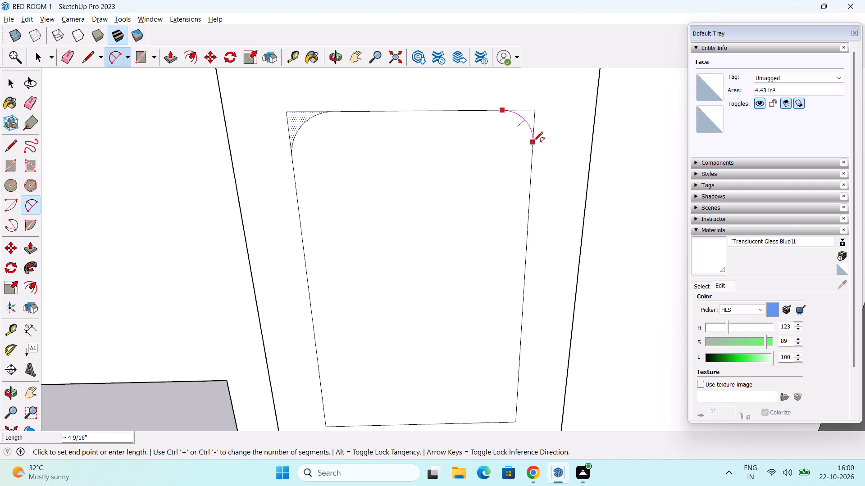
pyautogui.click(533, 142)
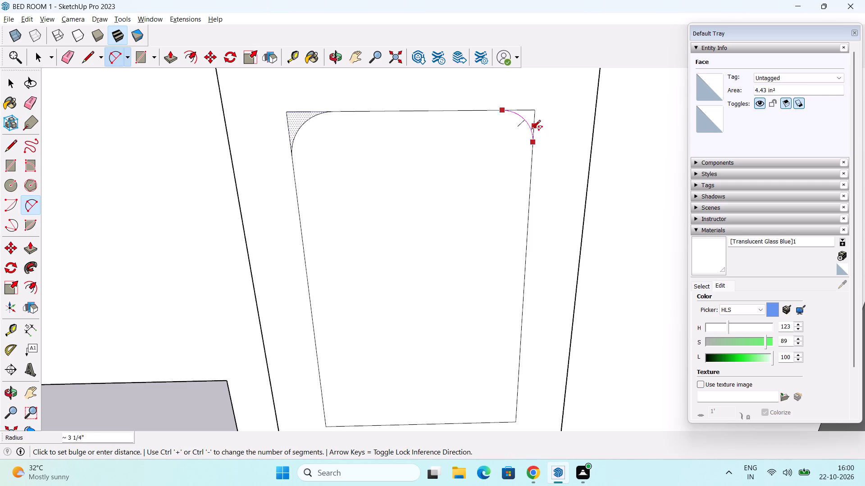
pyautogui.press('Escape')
# Draw a tangent arc of about 4 1/16" radius across the upper-right corner of the panel's inner outline.
pyautogui.click(493, 112)
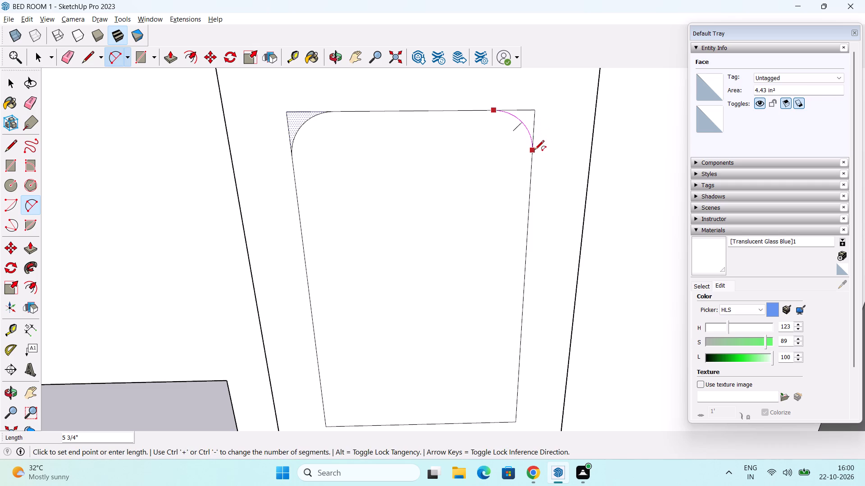
pyautogui.click(533, 153)
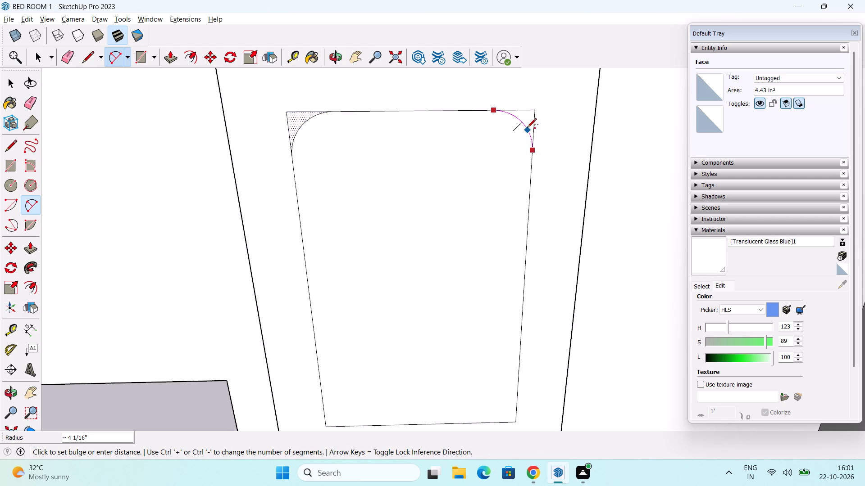
pyautogui.click(527, 128)
# Draw an arc spanning about 7" across the lower-left corner of the panel's inner outline.
pyautogui.scroll(-1, 534, 203)
pyautogui.moveTo(482, 295); pyautogui.dragTo(483, 175, button='middle')
pyautogui.moveTo(464, 274); pyautogui.dragTo(466, 217, button='middle')
pyautogui.scroll(1, 295, 274)
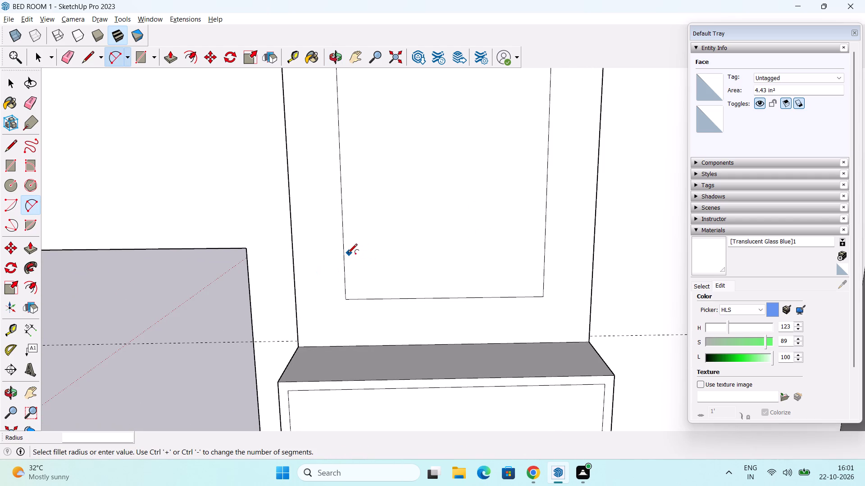
pyautogui.click(346, 255)
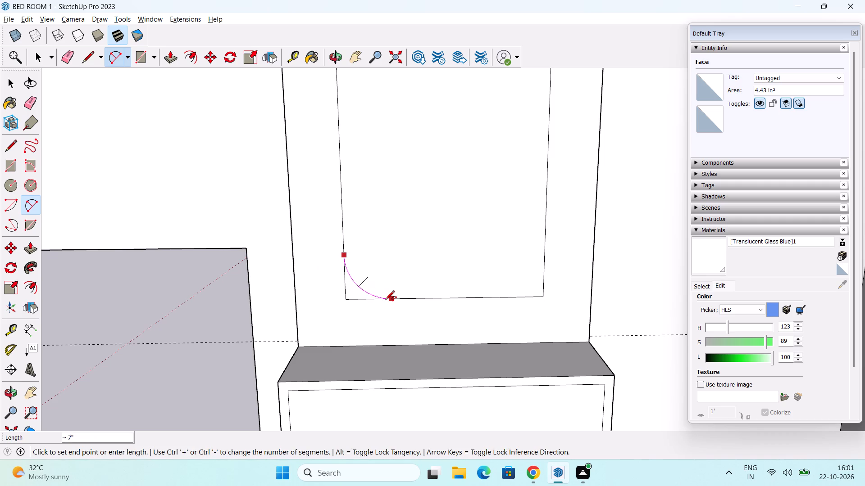
pyautogui.click(386, 301)
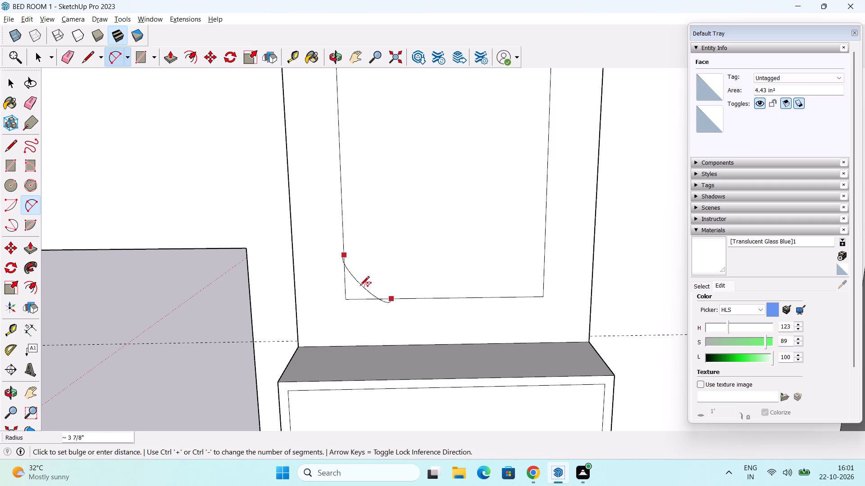
pyautogui.moveTo(351, 291); pyautogui.dragTo(398, 300, button='middle')
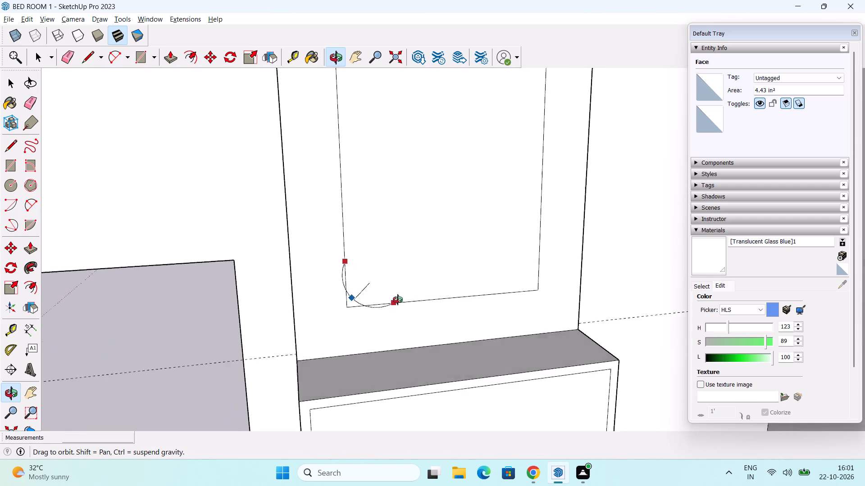
pyautogui.moveTo(398, 300); pyautogui.dragTo(334, 309, button='middle')
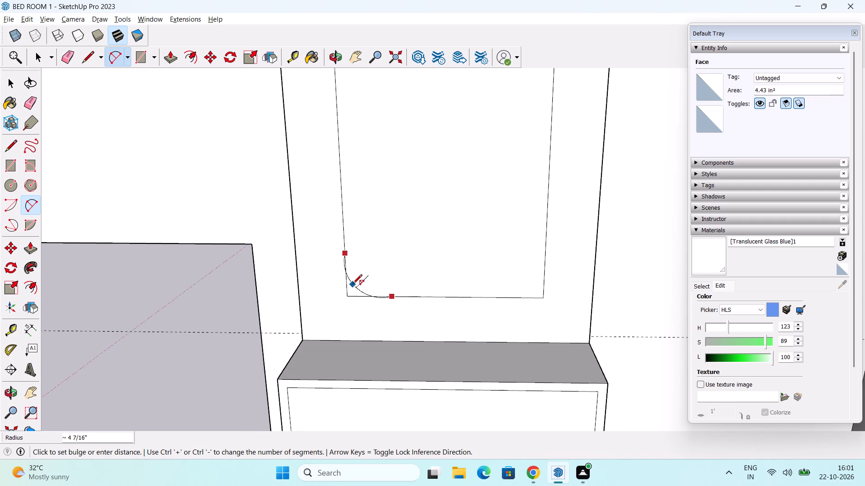
pyautogui.moveTo(353, 284); pyautogui.dragTo(690, 292, button='middle')
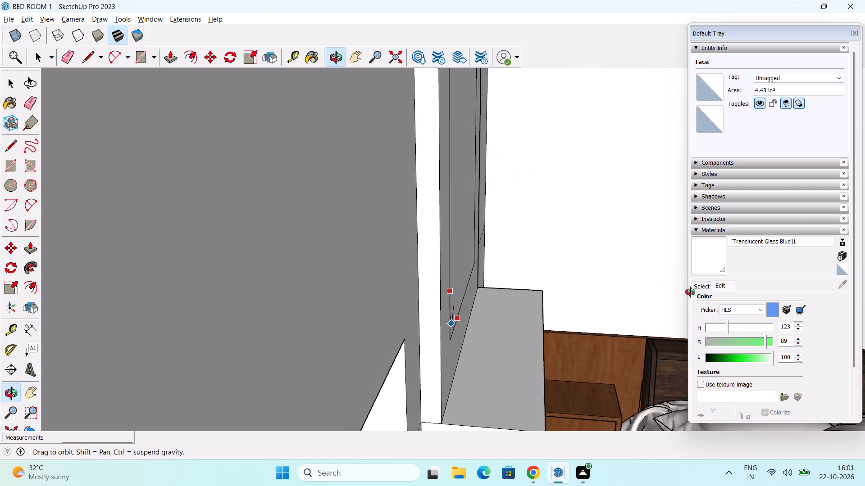
pyautogui.moveTo(690, 292); pyautogui.dragTo(349, 308, button='middle')
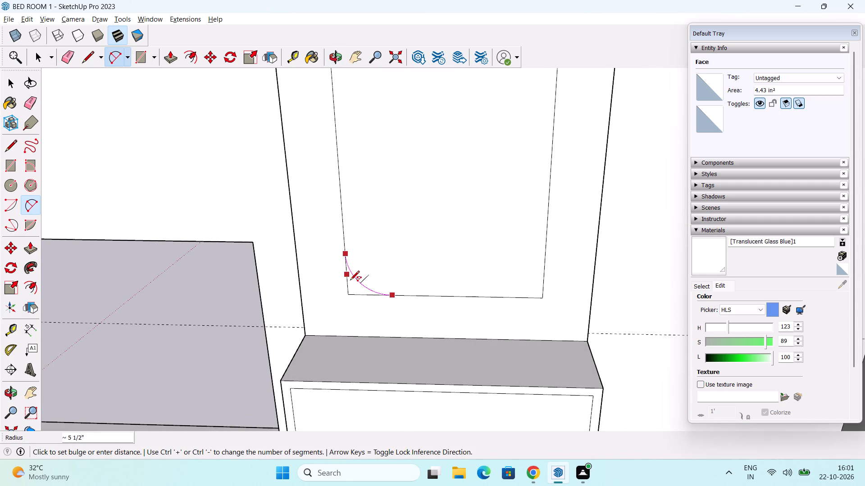
pyautogui.click(350, 281)
# Draw an arc spanning about 7 5/8" across the lower-right corner of the panel's inner outline.
pyautogui.keyDown('shift'); pyautogui.moveTo(467, 287); pyautogui.dragTo(434, 331, button='middle'); pyautogui.keyUp('shift')
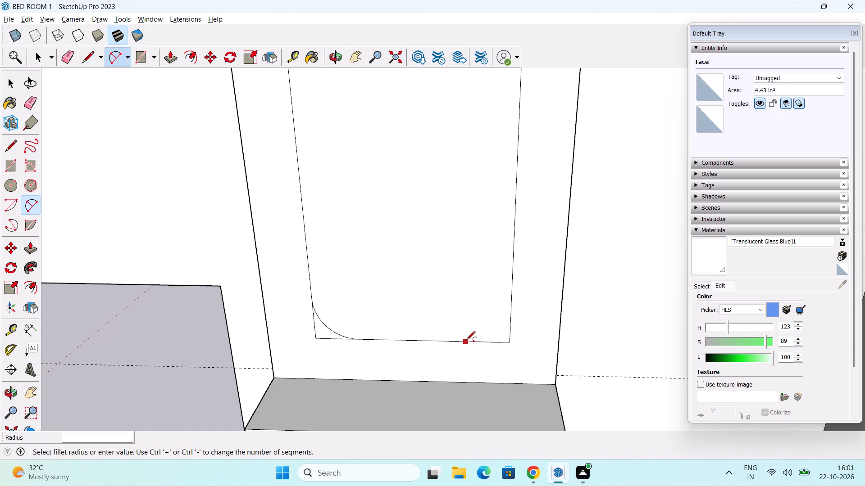
pyautogui.click(466, 341)
pyautogui.click(512, 301)
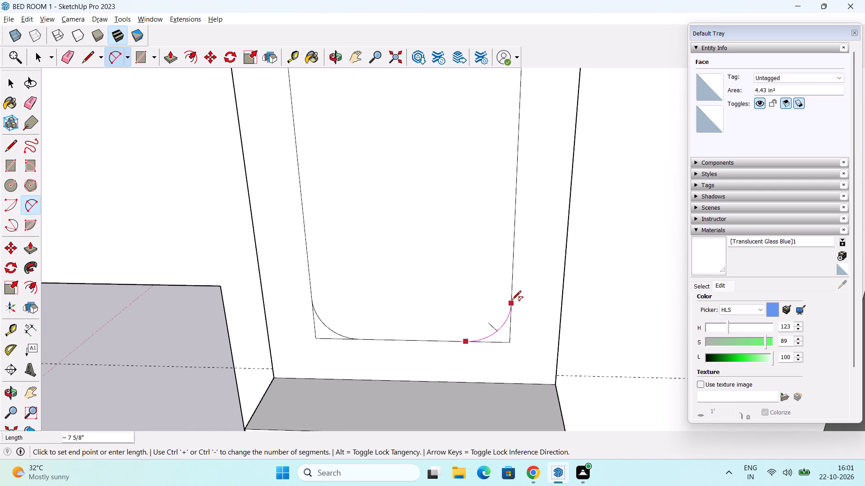
pyautogui.click(512, 301)
pyautogui.press('space')
# Erase the leftover square-corner edges outside the two lower arcs of the panel's inner outline.
pyautogui.scroll(-2, 492, 353)
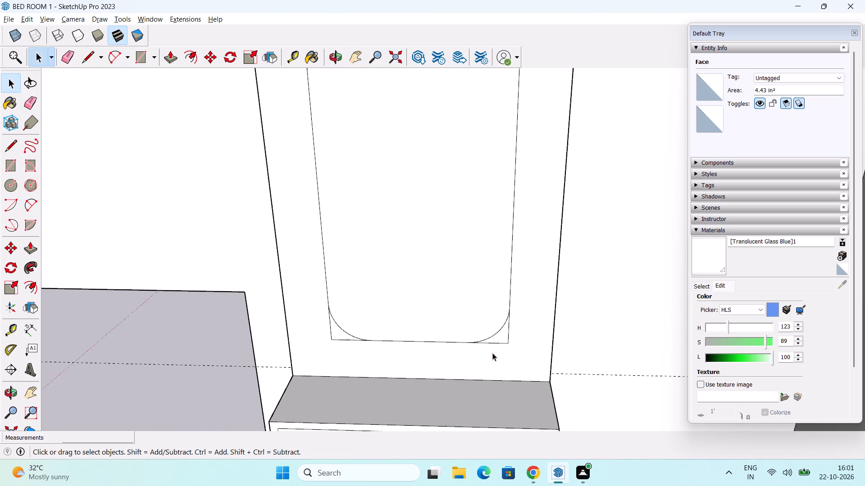
pyautogui.scroll(-3, 492, 353)
pyautogui.press('e')
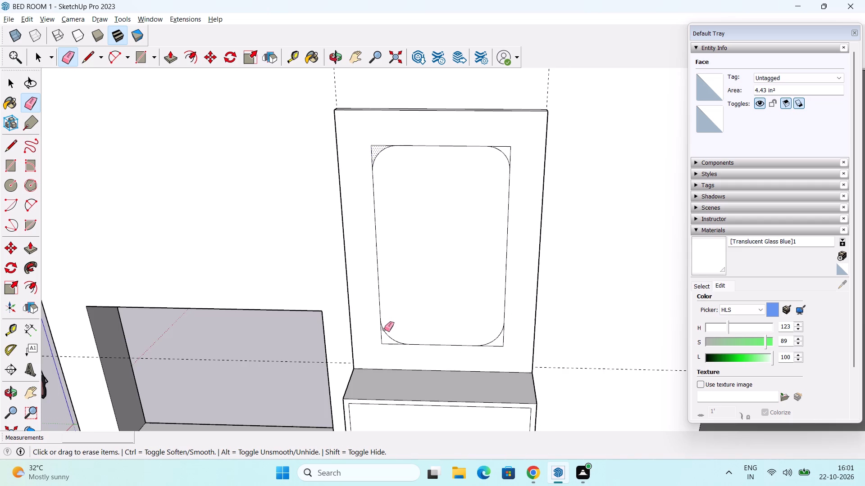
pyautogui.scroll(5, 384, 330)
pyautogui.click(378, 340)
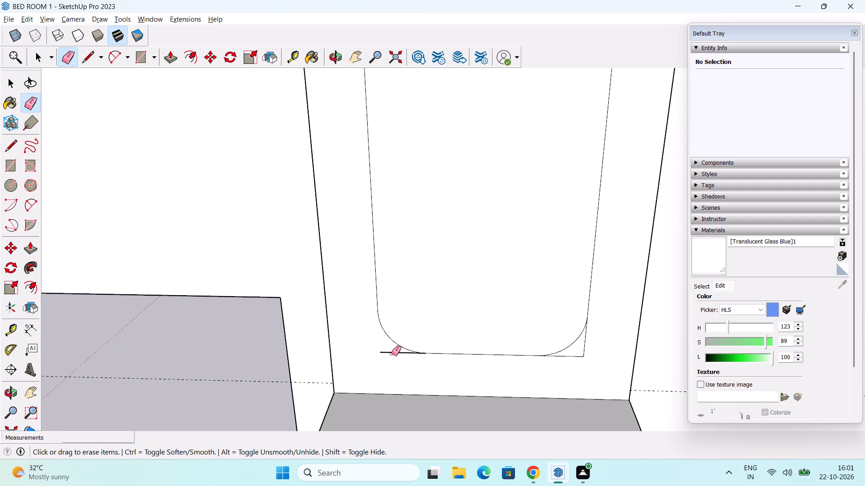
pyautogui.click(391, 351)
pyautogui.click(585, 345)
pyautogui.click(576, 356)
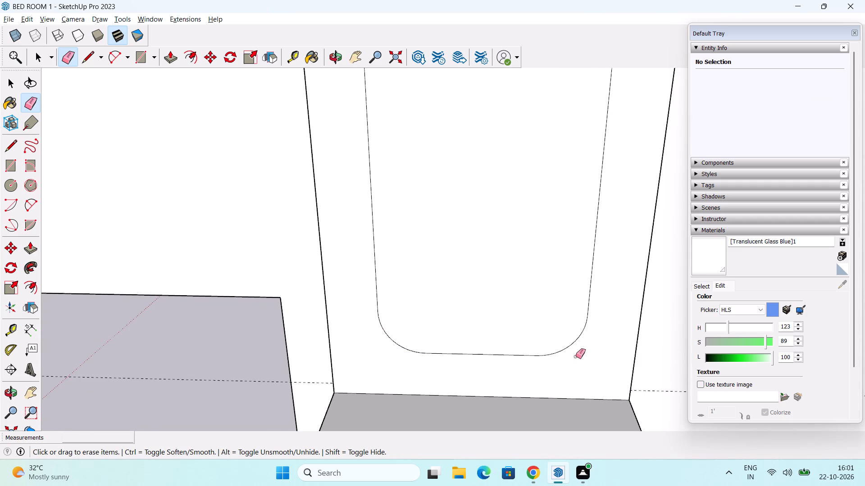
# Erase the leftover square-corner edges outside the two upper arcs of the panel's inner outline.
pyautogui.scroll(-3, 577, 351)
pyautogui.keyDown('shift'); pyautogui.moveTo(489, 231); pyautogui.dragTo(506, 368, button='middle'); pyautogui.keyUp('shift')
pyautogui.scroll(4, 452, 240)
pyautogui.moveTo(458, 227); pyautogui.dragTo(425, 255)
pyautogui.scroll(-2, 442, 246)
pyautogui.keyDown('shift'); pyautogui.moveTo(521, 259); pyautogui.dragTo(381, 260, button='middle'); pyautogui.keyUp('shift')
pyautogui.scroll(1, 594, 260)
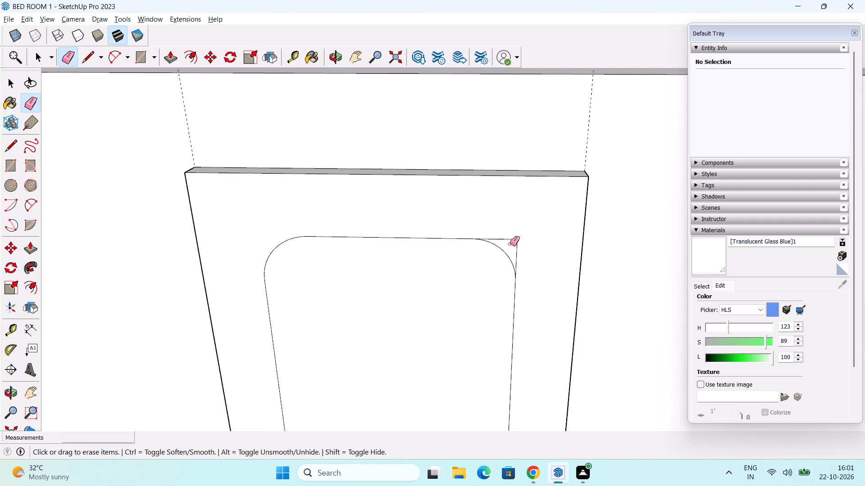
pyautogui.moveTo(501, 231); pyautogui.dragTo(528, 259)
pyautogui.press('space')
# Offset the rounded-corner outline on the panel inward by 0.5".
pyautogui.scroll(-1, 505, 285)
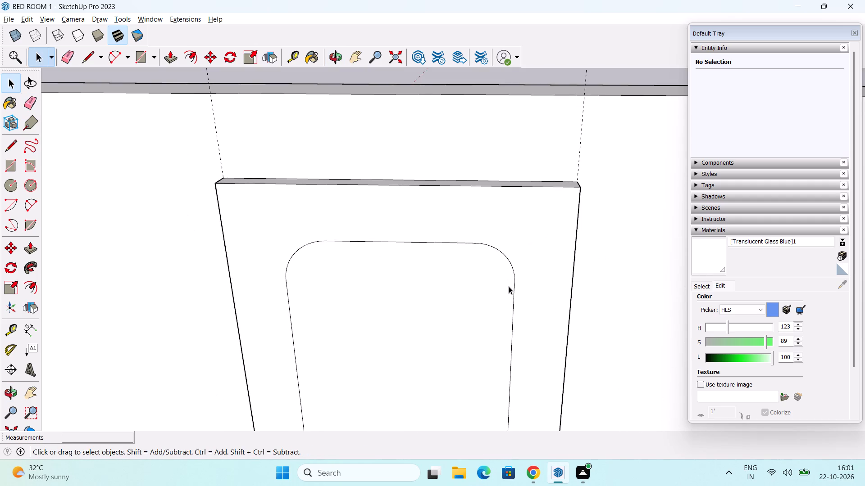
pyautogui.moveTo(498, 289); pyautogui.dragTo(512, 238, button='middle')
pyautogui.scroll(-2, 519, 239)
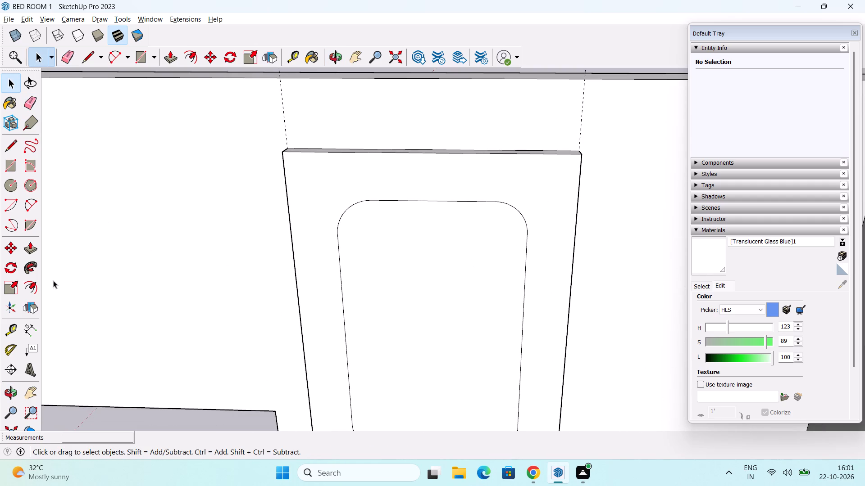
pyautogui.click(26, 288)
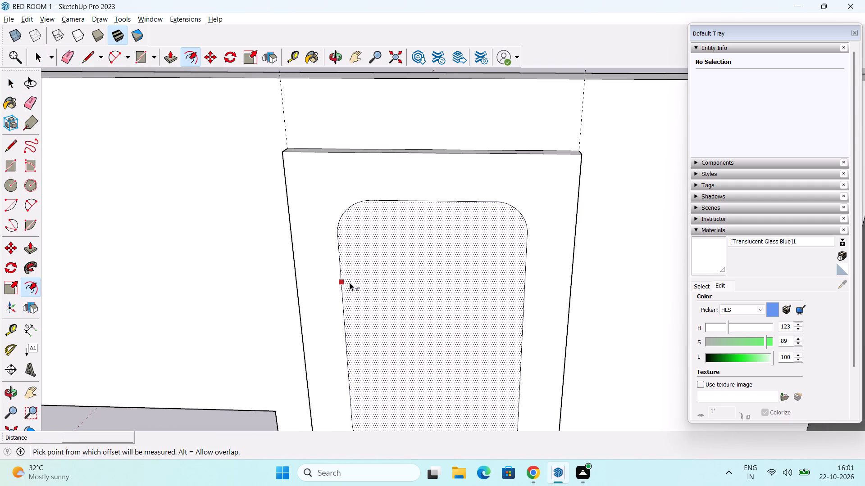
pyautogui.click(350, 283)
pyautogui.press('0')
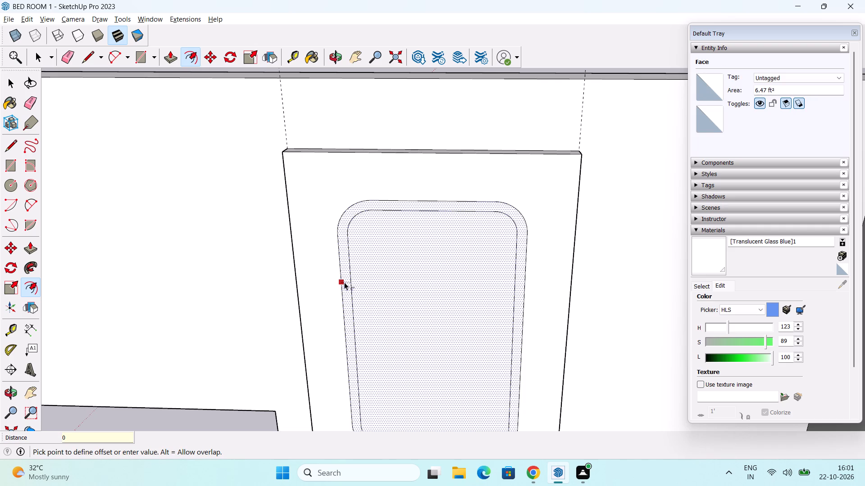
pyautogui.press('.')
pyautogui.press('5')
pyautogui.press('Return')
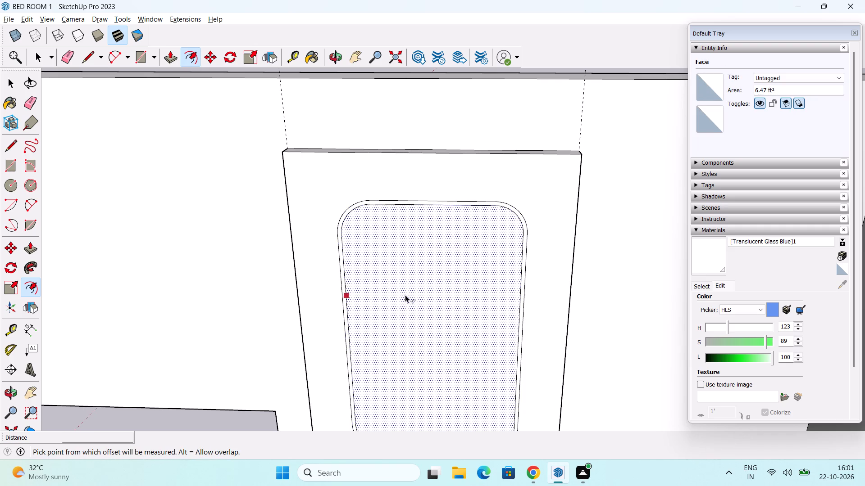
pyautogui.press('space')
# Push/Pull the narrow strip between the panel's two rounded outlines by 0.5" to form a frame.
pyautogui.scroll(-3, 469, 249)
pyautogui.moveTo(472, 283); pyautogui.dragTo(490, 156, button='middle')
pyautogui.scroll(-2, 496, 157)
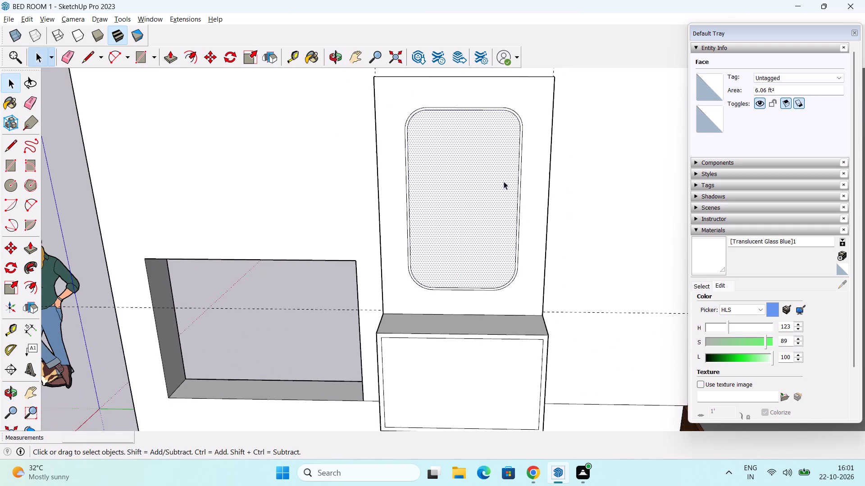
pyautogui.keyDown('shift'); pyautogui.moveTo(495, 192); pyautogui.dragTo(536, 338, button='middle'); pyautogui.keyUp('shift')
pyautogui.click(510, 157)
pyautogui.moveTo(554, 320); pyautogui.dragTo(563, 331, button='middle')
pyautogui.keyDown('shift'); pyautogui.moveTo(563, 329); pyautogui.dragTo(477, 263, button='middle'); pyautogui.keyUp('shift')
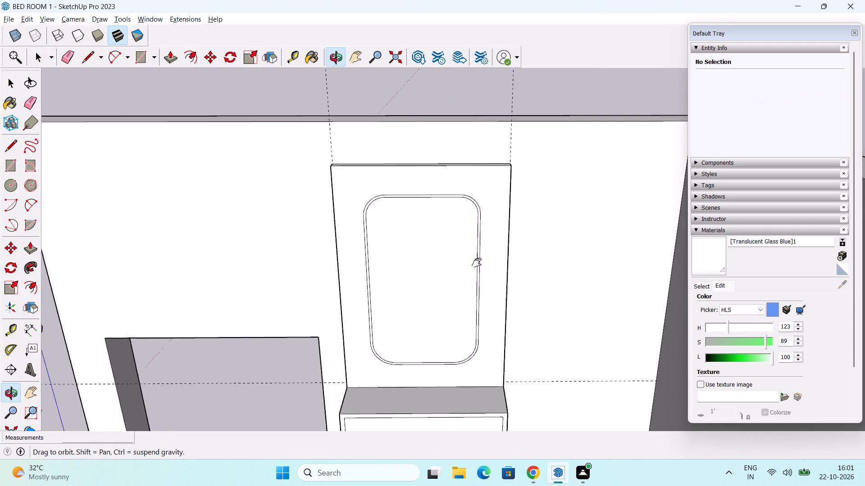
pyautogui.keyDown('shift'); pyautogui.moveTo(477, 263); pyautogui.dragTo(476, 262, button='middle'); pyautogui.keyUp('shift')
pyautogui.moveTo(472, 280); pyautogui.dragTo(523, 274, button='middle')
pyautogui.press('p')
pyautogui.scroll(3, 365, 271)
pyautogui.click(365, 271)
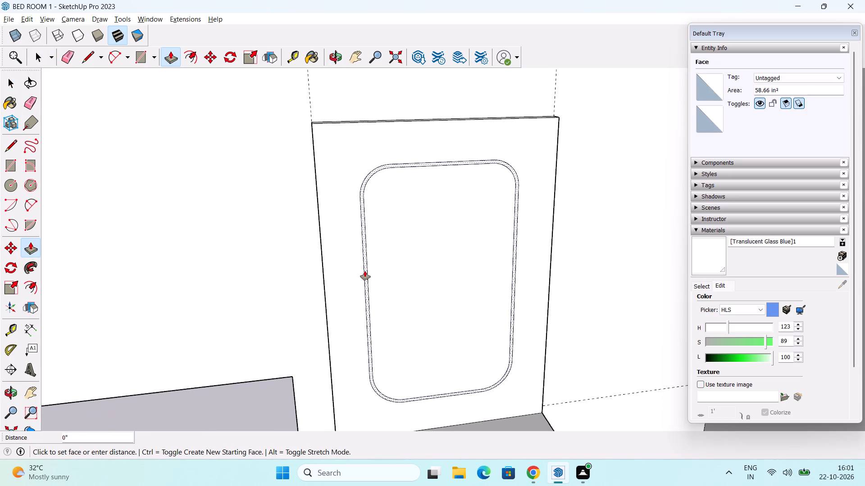
pyautogui.write('0.5')
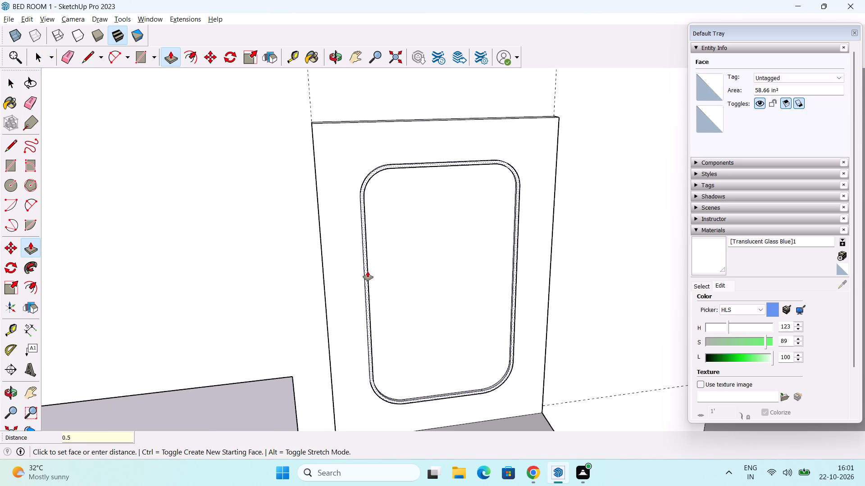
pyautogui.press('Return')
pyautogui.moveTo(368, 271); pyautogui.dragTo(334, 221, button='middle')
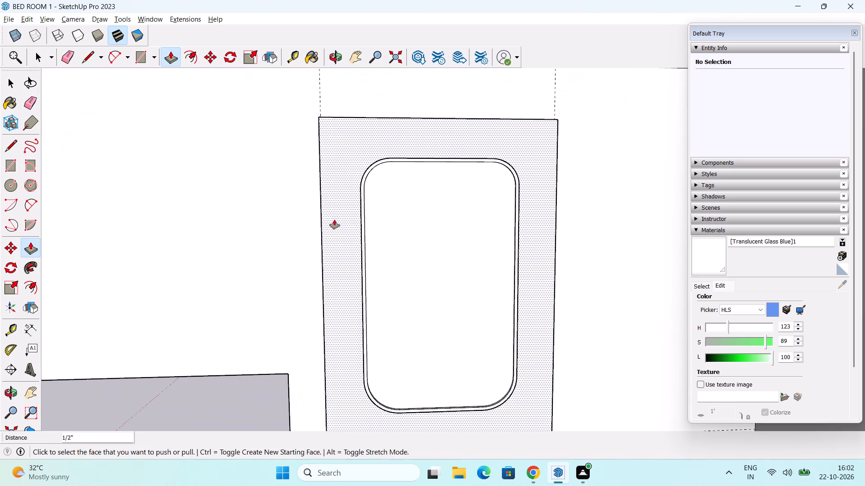
pyautogui.press('space')
# Recess the bordered front face of the wall-mounted unit below the panel by 2".
pyautogui.scroll(-7, 417, 165)
pyautogui.click(394, 57)
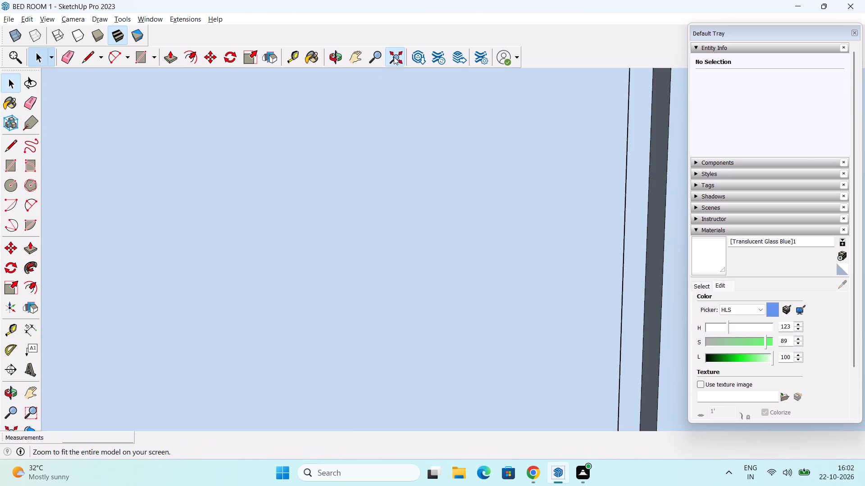
pyautogui.moveTo(479, 206); pyautogui.dragTo(754, 335, button='middle')
pyautogui.scroll(3, 274, 219)
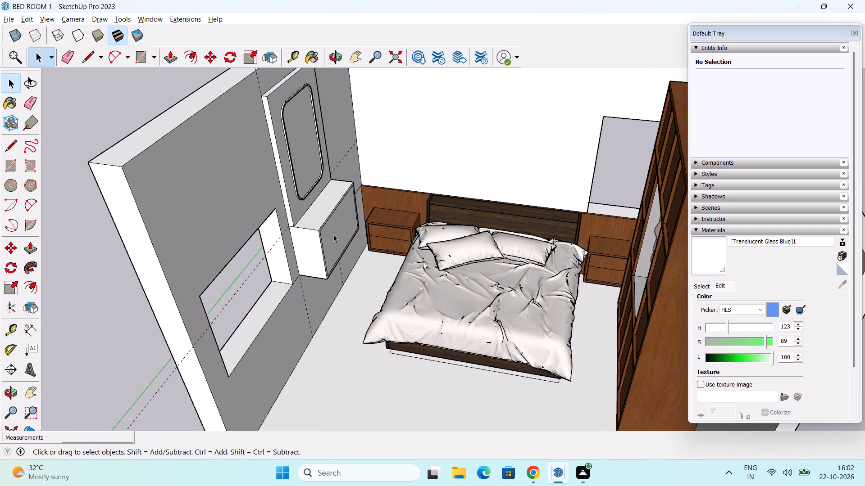
pyautogui.moveTo(333, 235); pyautogui.dragTo(298, 208, button='middle')
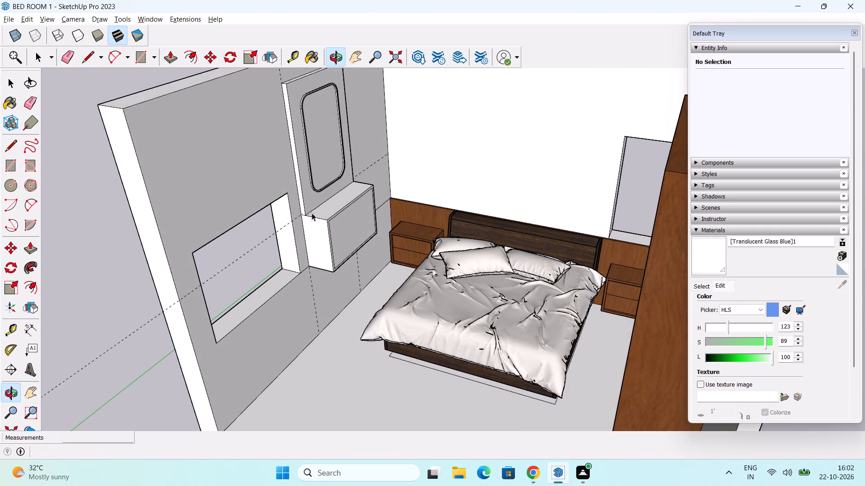
pyautogui.scroll(2, 371, 231)
pyautogui.moveTo(394, 264); pyautogui.dragTo(333, 241, button='middle')
pyautogui.scroll(6, 345, 245)
pyautogui.press('l')
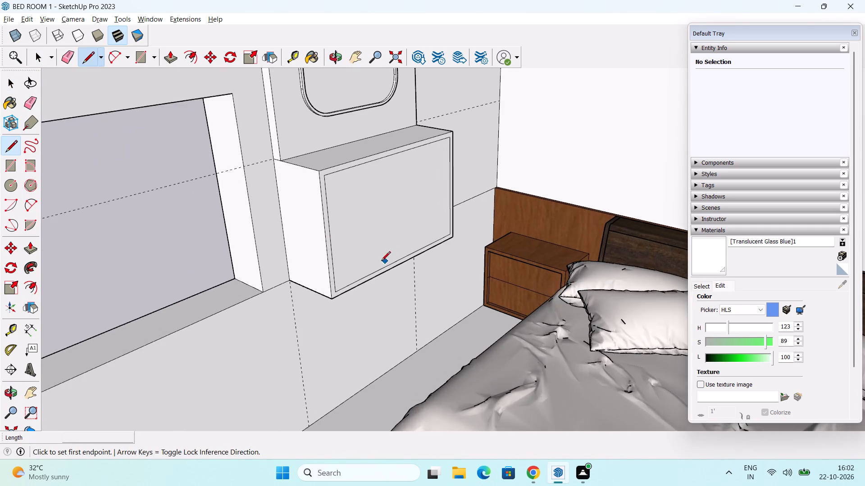
pyautogui.scroll(5, 370, 254)
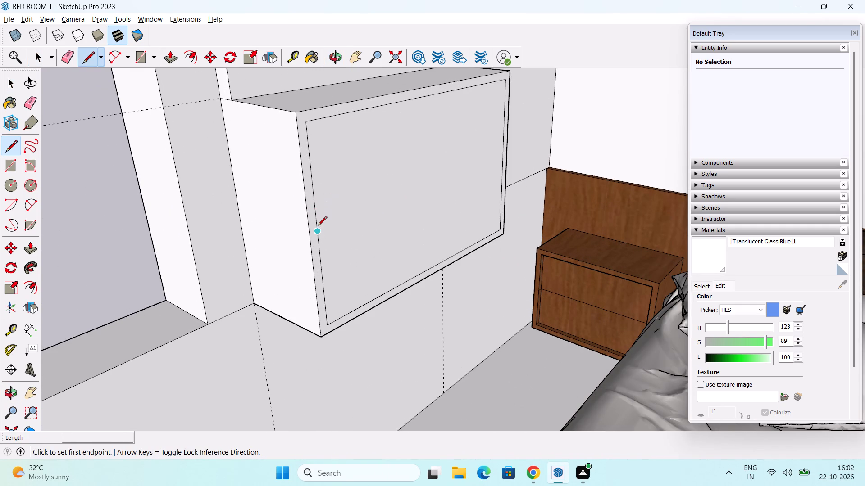
pyautogui.moveTo(328, 220); pyautogui.dragTo(290, 212, button='middle')
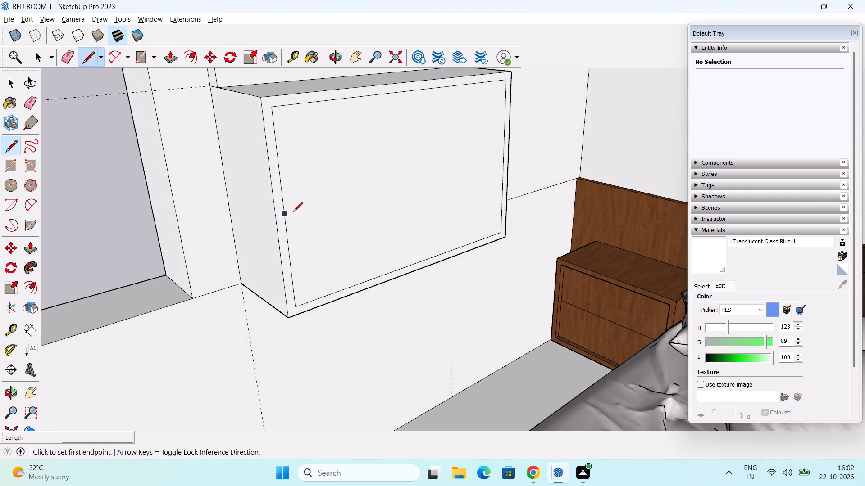
pyautogui.press('space')
pyautogui.press('p')
pyautogui.click(397, 207)
pyautogui.press('2')
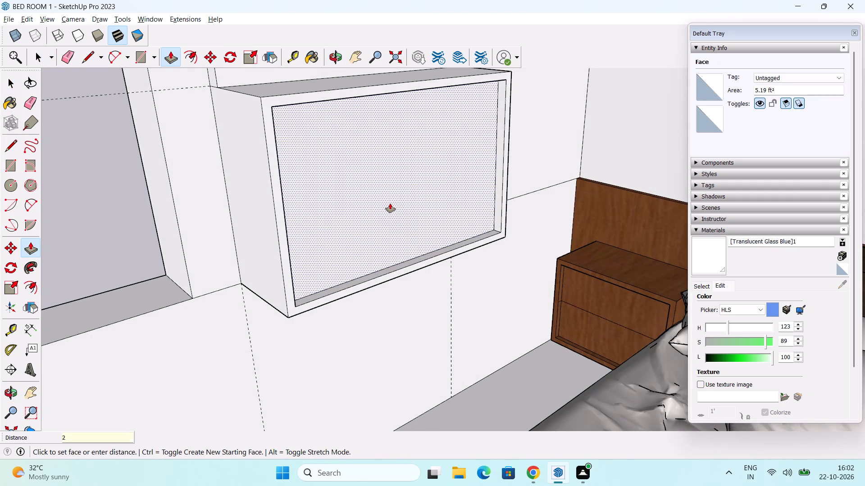
pyautogui.hotkey('shift', '"')
pyautogui.press('Return')
# Change the recess depth of the wall-mounted unit's front face to 1".
pyautogui.moveTo(382, 211); pyautogui.dragTo(355, 190, button='middle')
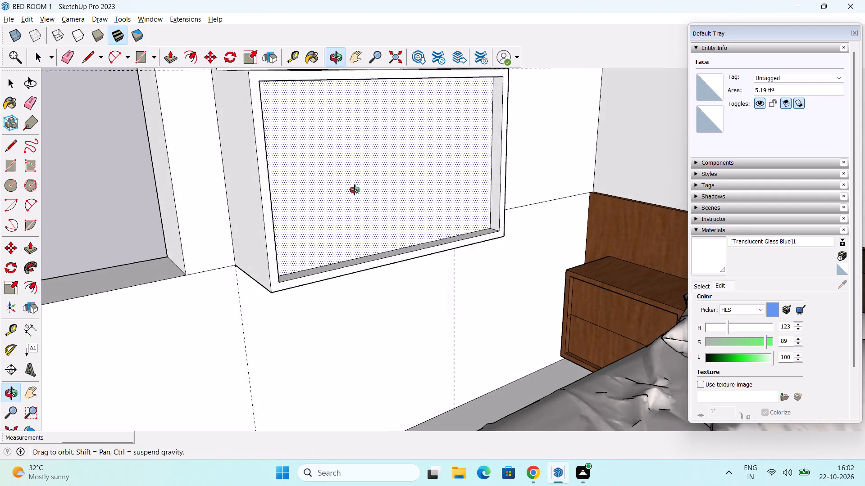
pyautogui.moveTo(355, 190); pyautogui.dragTo(348, 202, button='middle')
pyautogui.press('1')
pyautogui.hotkey('shift', '"')
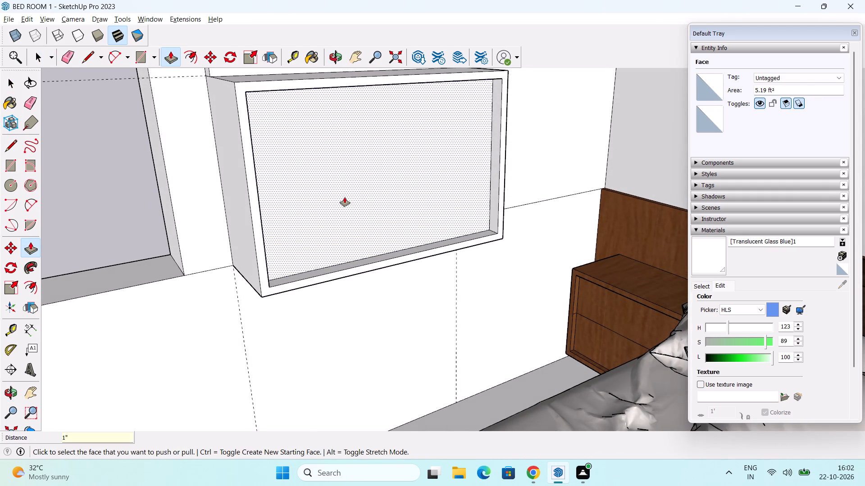
pyautogui.press('Return')
pyautogui.press('space')
# Draw a 2' 10" horizontal line at mid-height across the unit's recessed front face, dividing it into two drawer fronts.
pyautogui.scroll(2, 312, 193)
pyautogui.press('l')
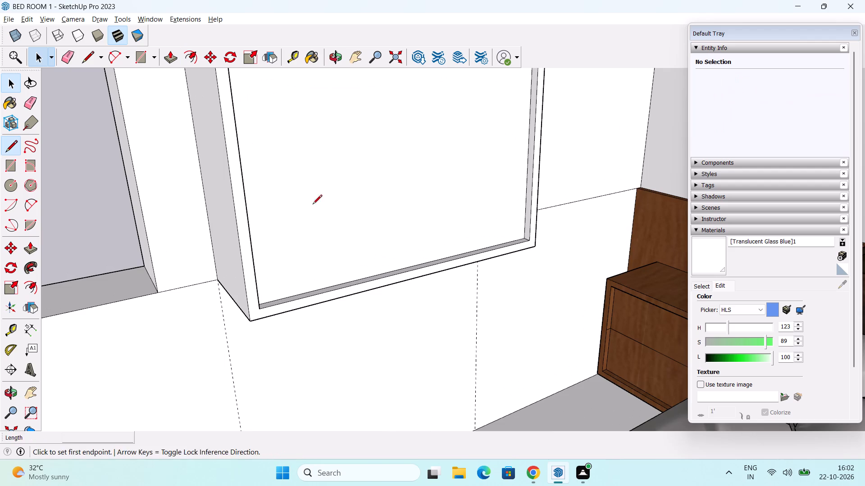
pyautogui.moveTo(269, 195); pyautogui.dragTo(218, 171, button='middle')
pyautogui.moveTo(263, 161); pyautogui.dragTo(267, 249, button='middle')
pyautogui.moveTo(267, 251); pyautogui.dragTo(214, 206, button='middle')
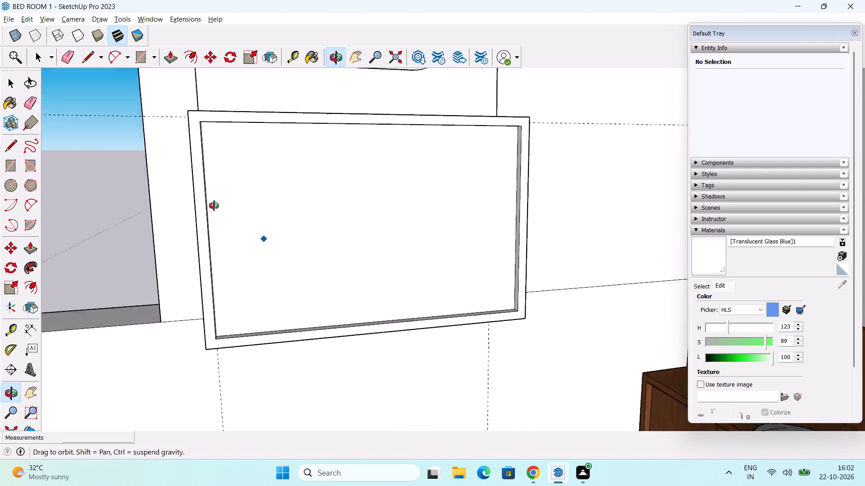
pyautogui.moveTo(214, 206); pyautogui.dragTo(173, 208, button='middle')
pyautogui.moveTo(224, 219); pyautogui.dragTo(237, 222)
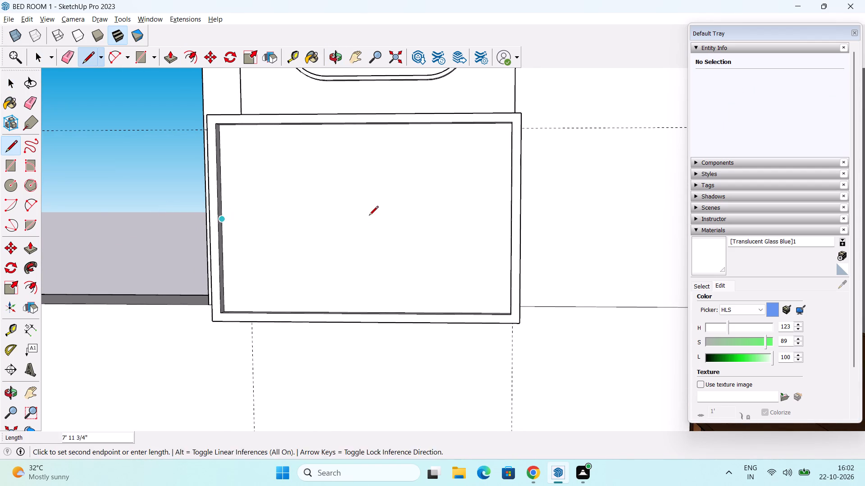
pyautogui.moveTo(369, 216); pyautogui.dragTo(484, 243, button='middle')
pyautogui.click(528, 223)
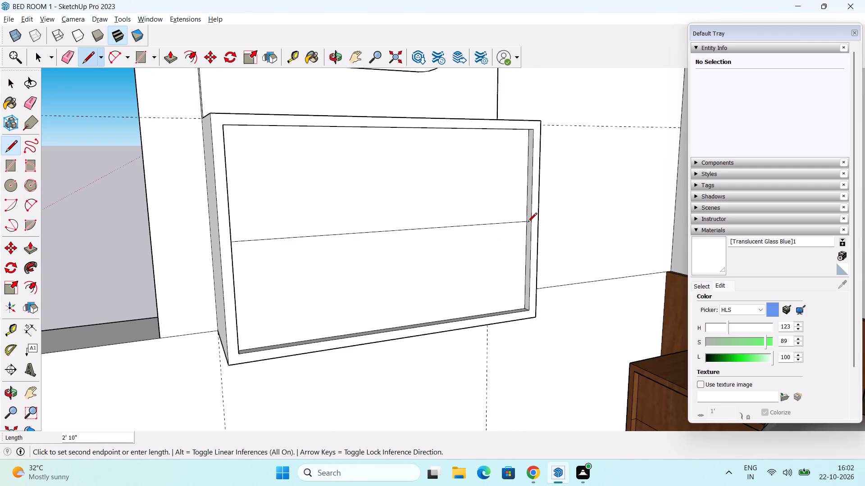
pyautogui.press('space')
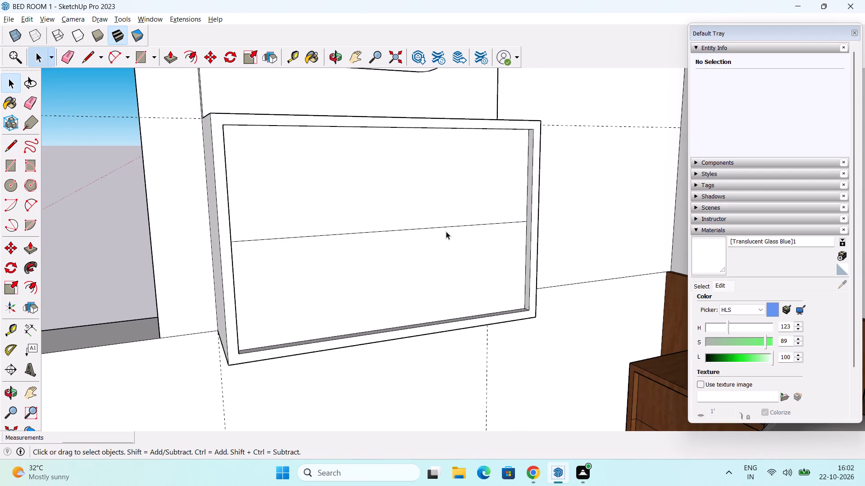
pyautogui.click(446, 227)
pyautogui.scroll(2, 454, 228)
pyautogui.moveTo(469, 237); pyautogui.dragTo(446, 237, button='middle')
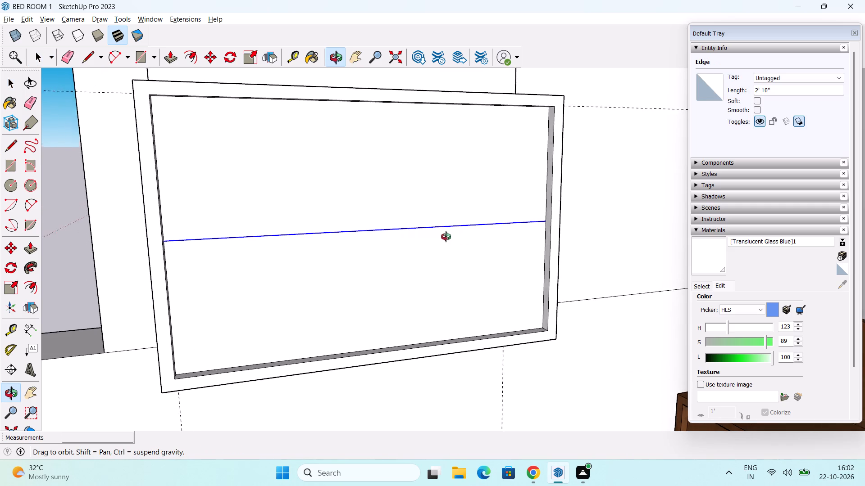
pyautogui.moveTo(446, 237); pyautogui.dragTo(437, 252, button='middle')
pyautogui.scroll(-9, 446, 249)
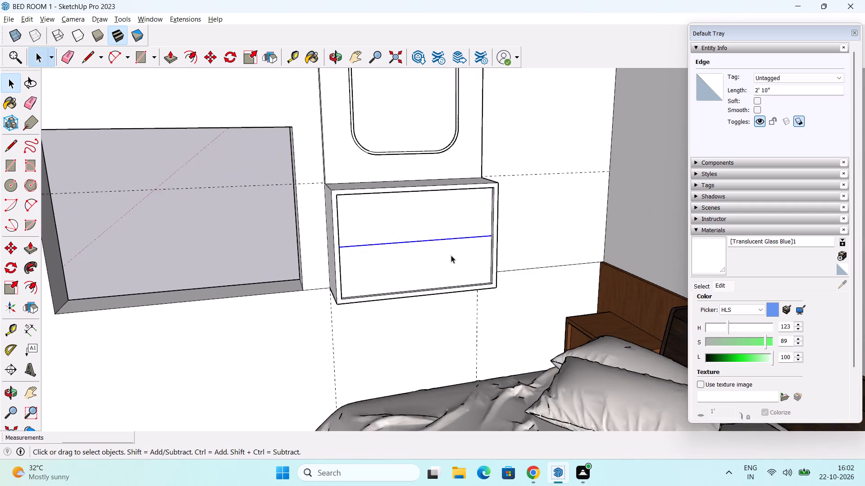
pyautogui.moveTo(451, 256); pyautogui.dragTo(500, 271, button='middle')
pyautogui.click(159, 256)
# Delete all the guide lines in the model and fit the whole model in view.
pyautogui.scroll(-3, 296, 239)
pyautogui.scroll(-3, 343, 239)
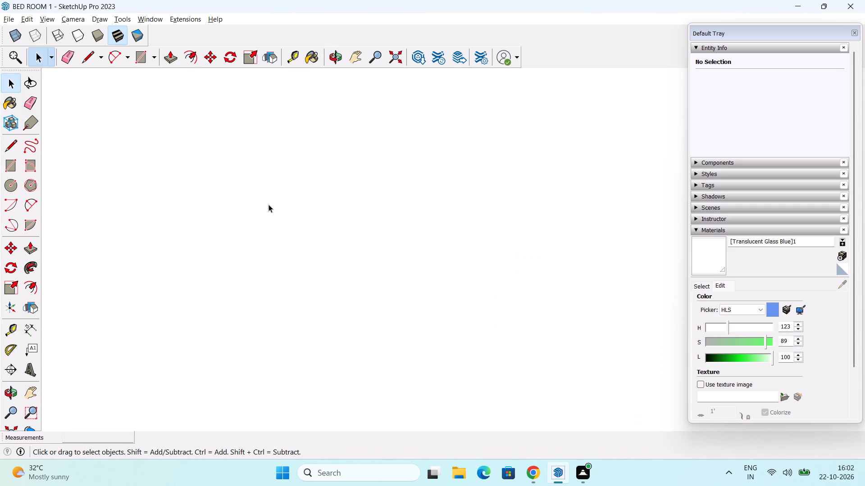
pyautogui.click(28, 17)
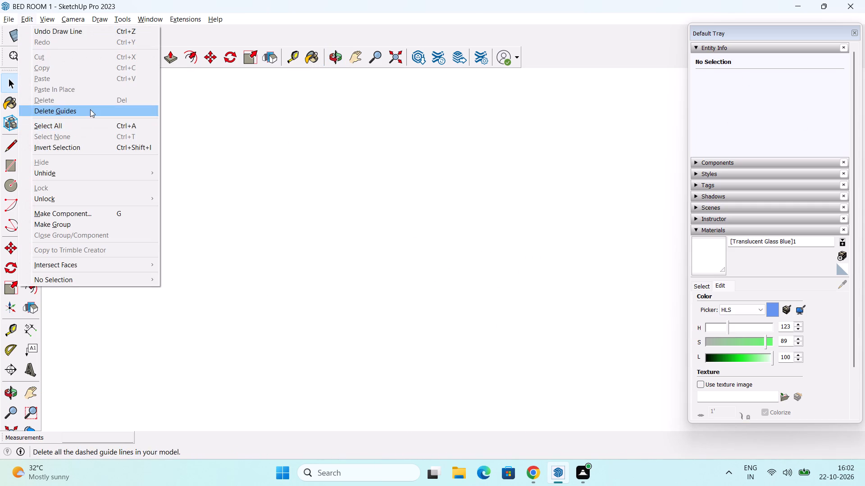
pyautogui.click(90, 109)
pyautogui.click(397, 57)
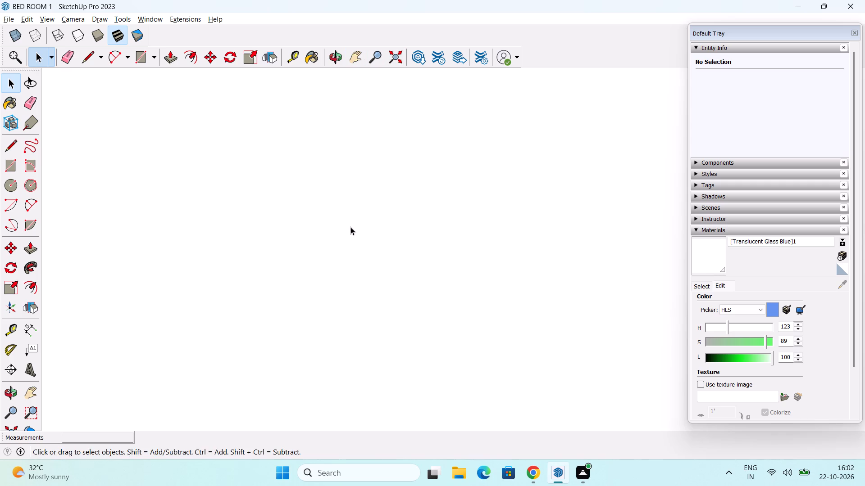
# Save the bedroom model.
pyautogui.moveTo(359, 227); pyautogui.dragTo(483, 307, button='middle')
pyautogui.keyDown('shift'); pyautogui.moveTo(445, 277); pyautogui.dragTo(377, 344, button='middle'); pyautogui.keyUp('shift')
pyautogui.moveTo(380, 349); pyautogui.dragTo(421, 326, button='middle')
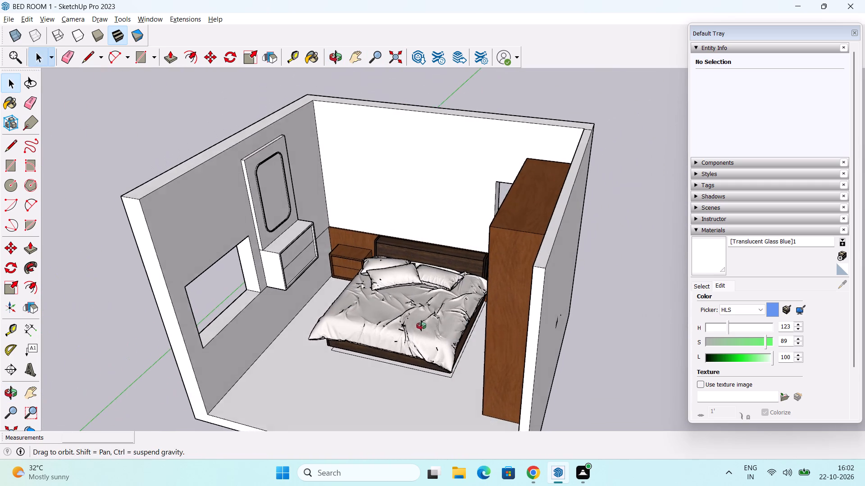
pyautogui.moveTo(421, 326); pyautogui.dragTo(422, 324, button='middle')
pyautogui.hotkey('ctrl', 's')
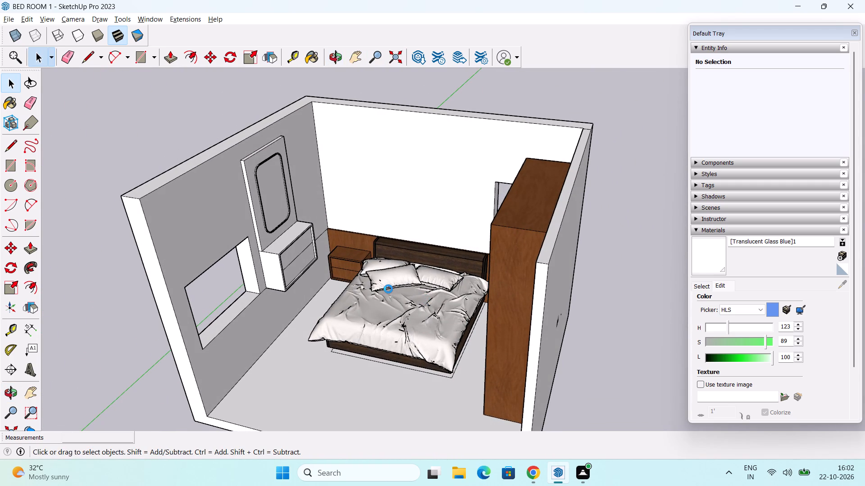
pyautogui.hotkey('ctrl', 's')
pyautogui.hotkey('ctrl', 's')
# Import stool.skp from the Downloads folder and place it on the open floor near the window wall, in front of the bed.
pyautogui.moveTo(244, 261); pyautogui.dragTo(291, 209, button='middle')
pyautogui.scroll(-1, 299, 211)
pyautogui.moveTo(289, 220); pyautogui.dragTo(308, 236, button='middle')
pyautogui.scroll(3, 237, 222)
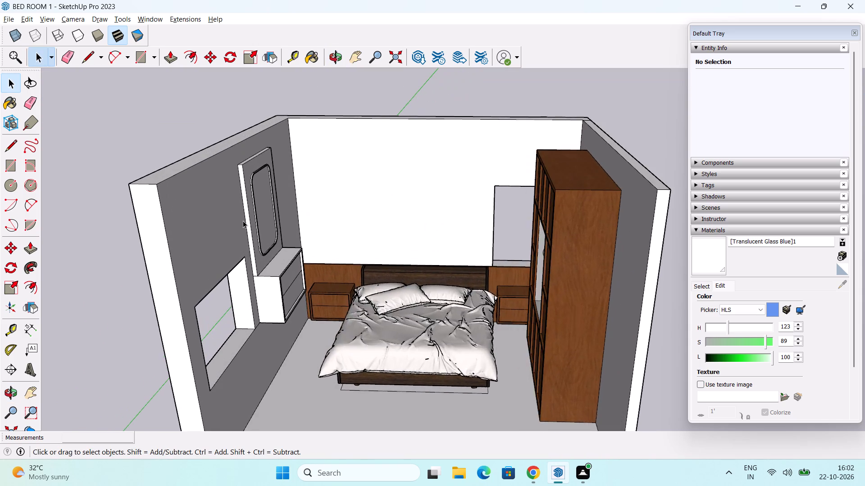
pyautogui.scroll(5, 243, 220)
pyautogui.scroll(-9, 290, 231)
pyautogui.moveTo(398, 290); pyautogui.dragTo(356, 292, button='middle')
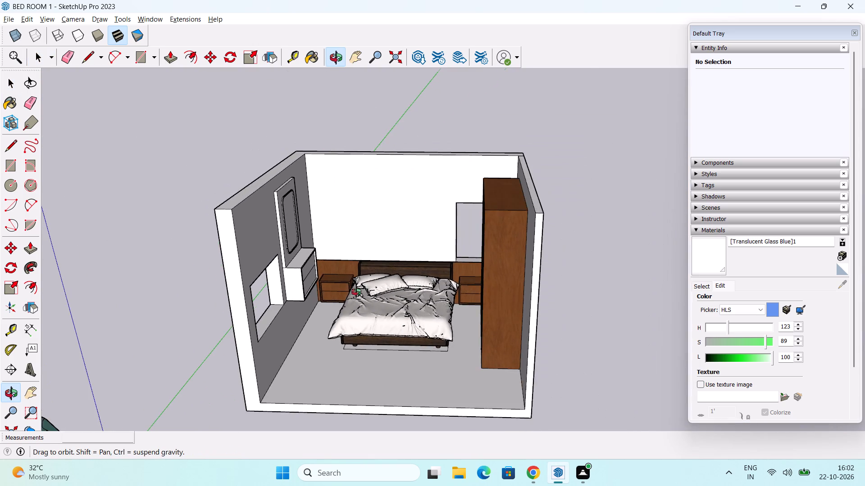
pyautogui.moveTo(356, 292); pyautogui.dragTo(333, 291, button='middle')
pyautogui.click(12, 21)
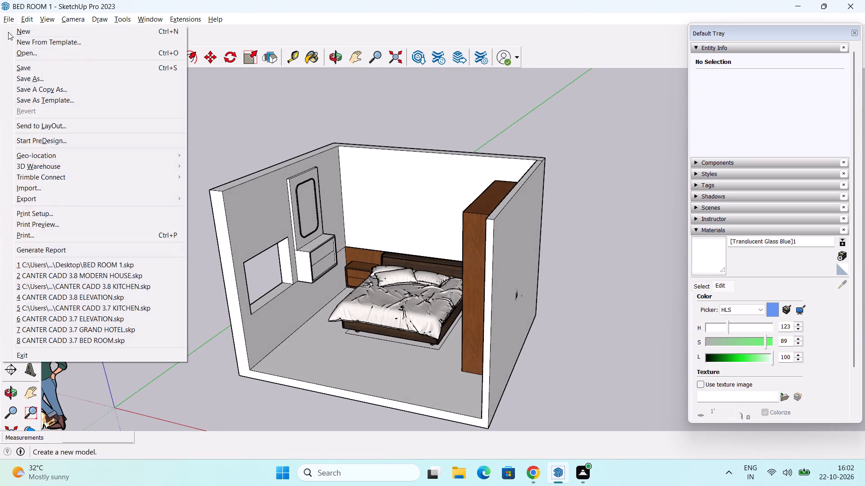
pyautogui.click(81, 188)
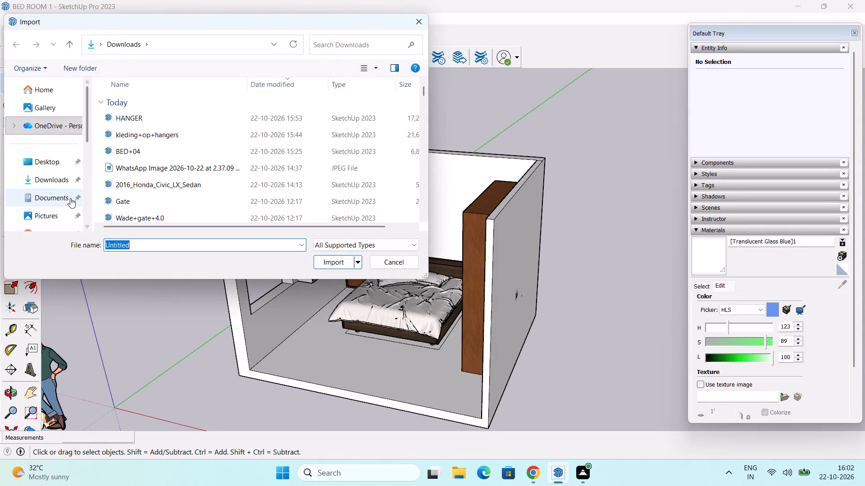
pyautogui.click(59, 177)
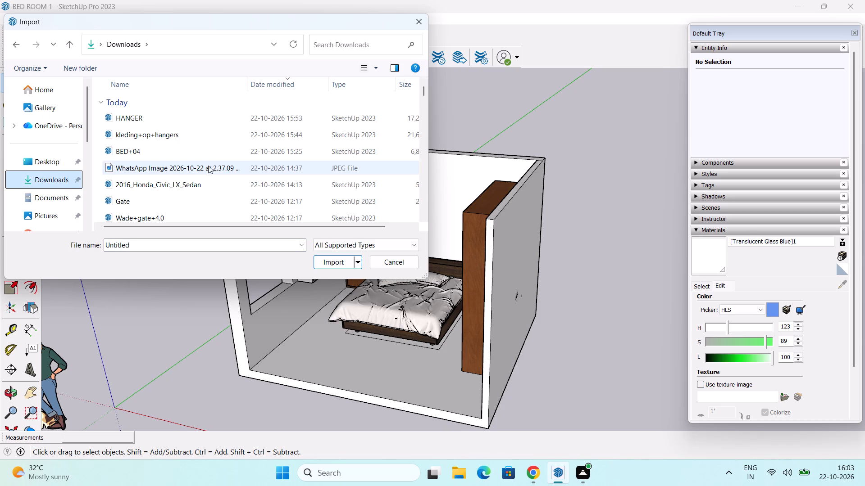
pyautogui.click(179, 245)
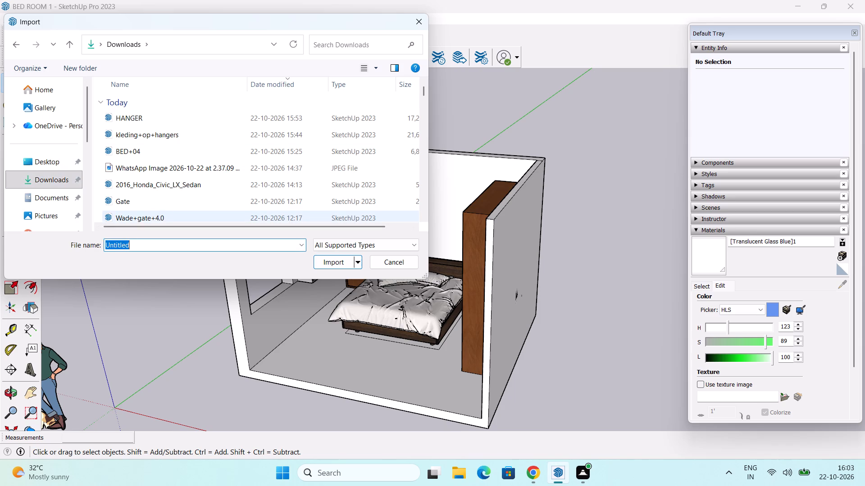
pyautogui.write('ST')
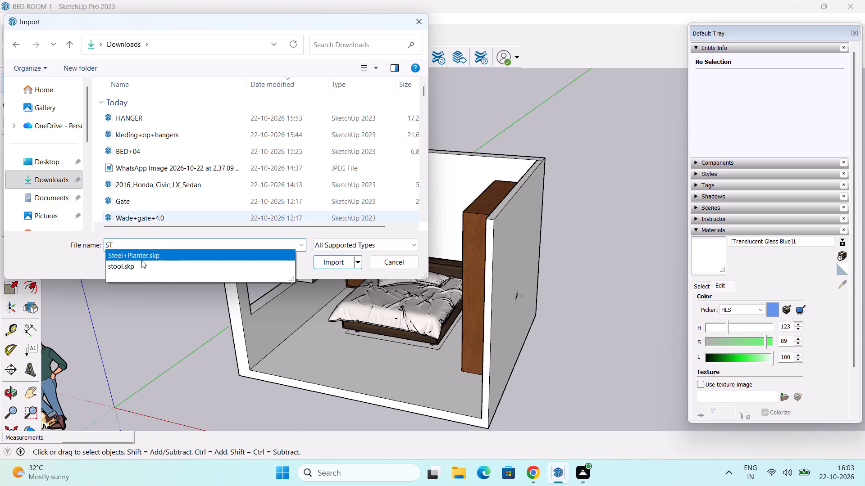
pyautogui.click(141, 265)
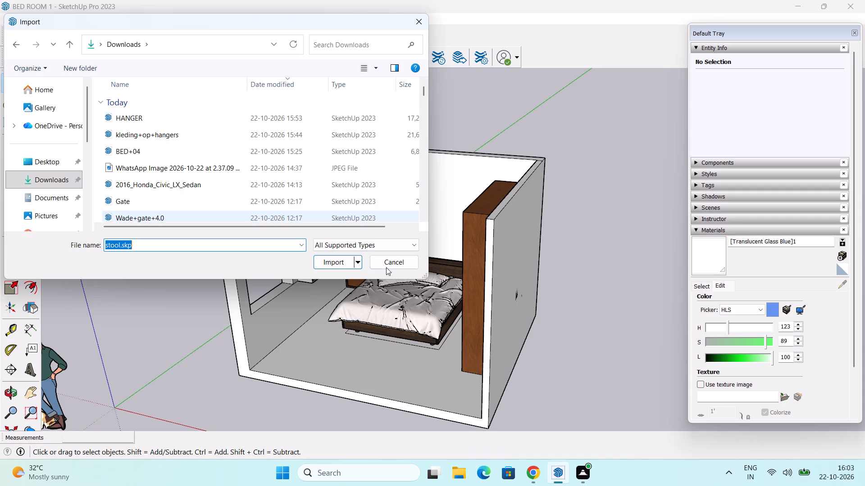
pyautogui.click(335, 263)
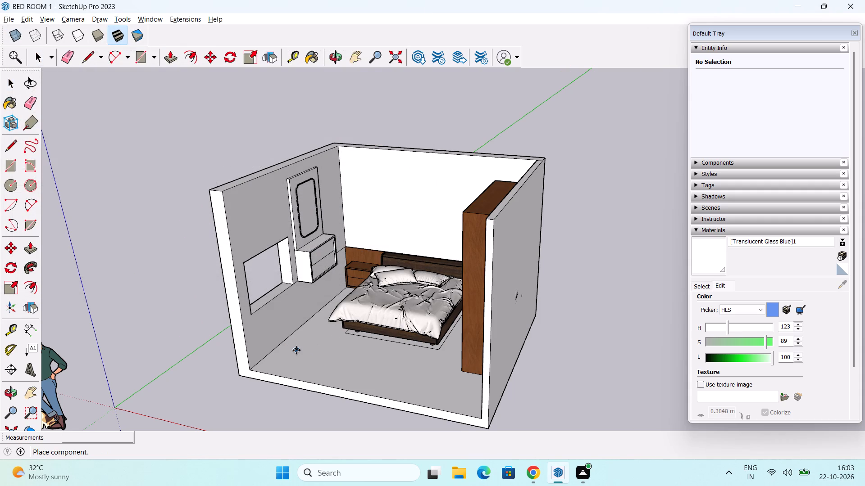
pyautogui.click(296, 350)
# Enlarge the tiny imported stool along its height and both horizontal axes, using a factor of about 10.50 along the red axis.
pyautogui.scroll(14, 294, 361)
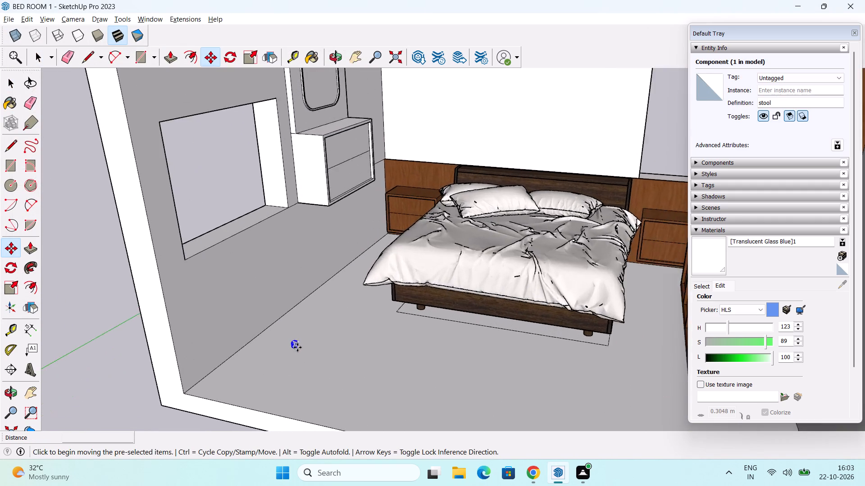
pyautogui.scroll(14, 297, 347)
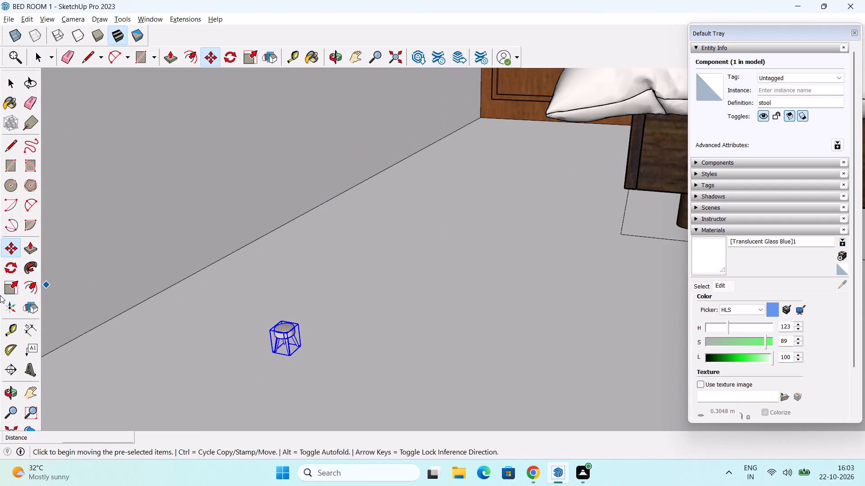
pyautogui.click(7, 292)
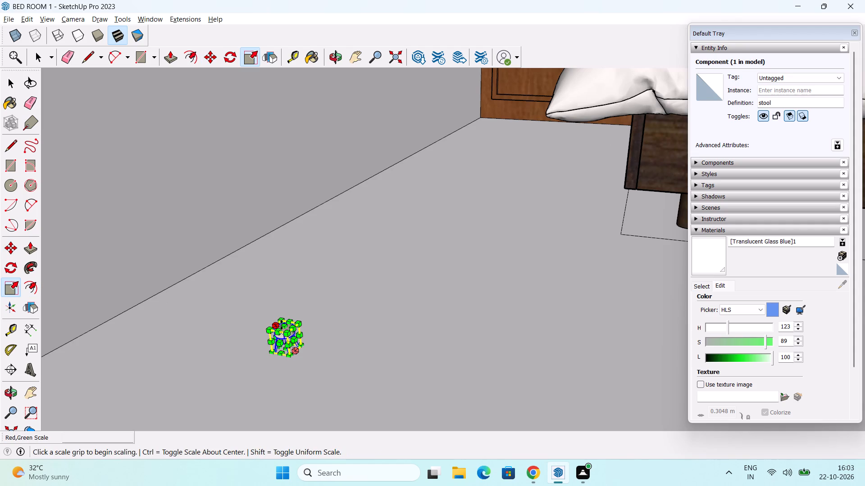
pyautogui.moveTo(282, 325); pyautogui.dragTo(254, 158)
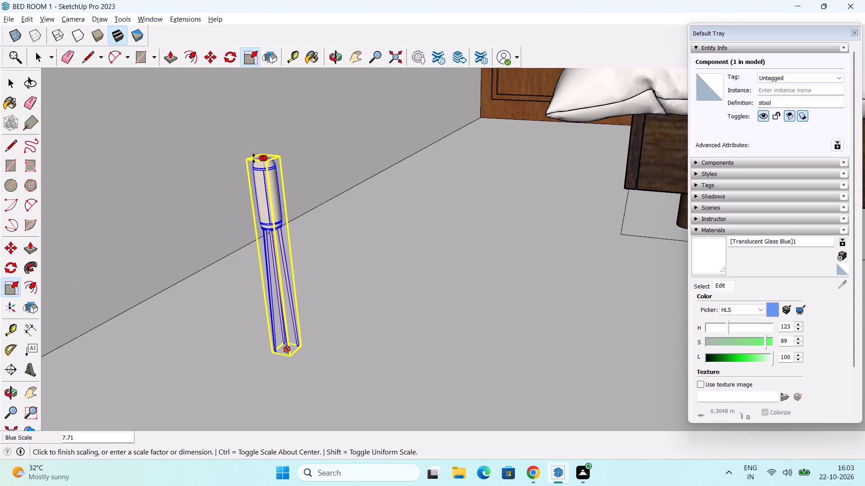
pyautogui.moveTo(254, 158); pyautogui.dragTo(250, 129)
pyautogui.moveTo(286, 252); pyautogui.dragTo(475, 305)
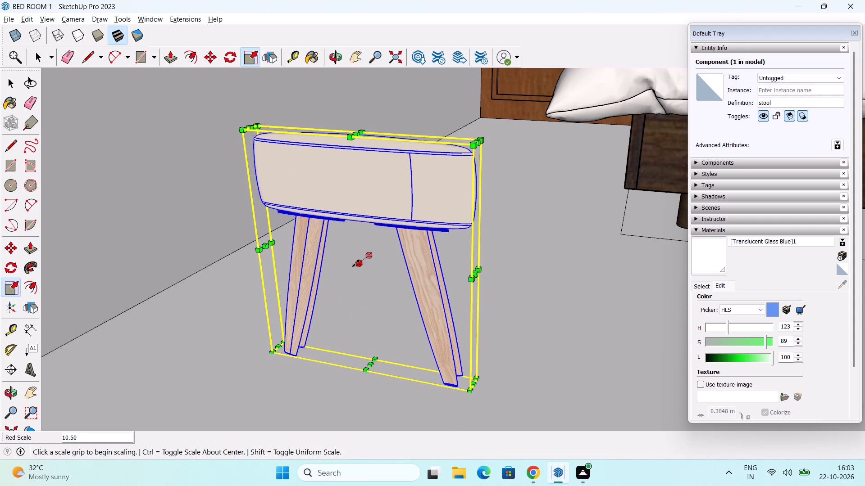
pyautogui.moveTo(356, 263); pyautogui.dragTo(219, 388)
pyautogui.scroll(-8, 231, 317)
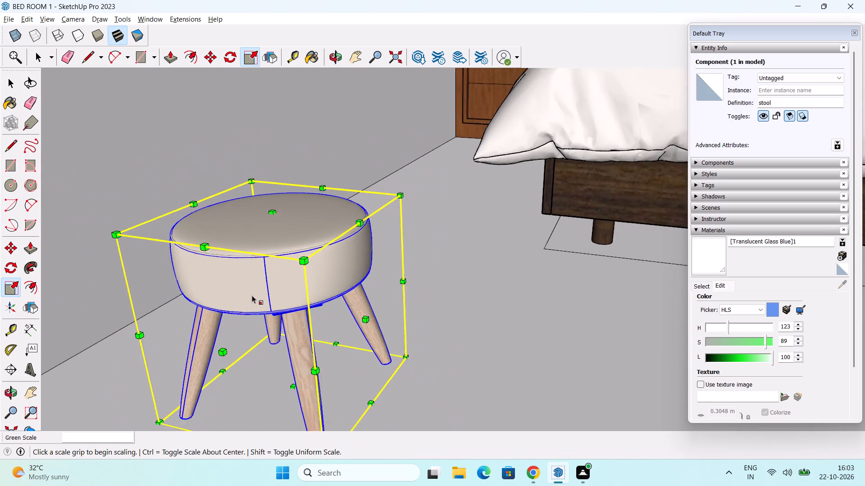
# Refine the stool's proportions by stretching it taller, widening it about 1.65 times along the red axis and enlarging it along the green axis.
pyautogui.scroll(-5, 252, 295)
pyautogui.moveTo(275, 275); pyautogui.dragTo(273, 366, button='middle')
pyautogui.moveTo(275, 366); pyautogui.dragTo(321, 266, button='middle')
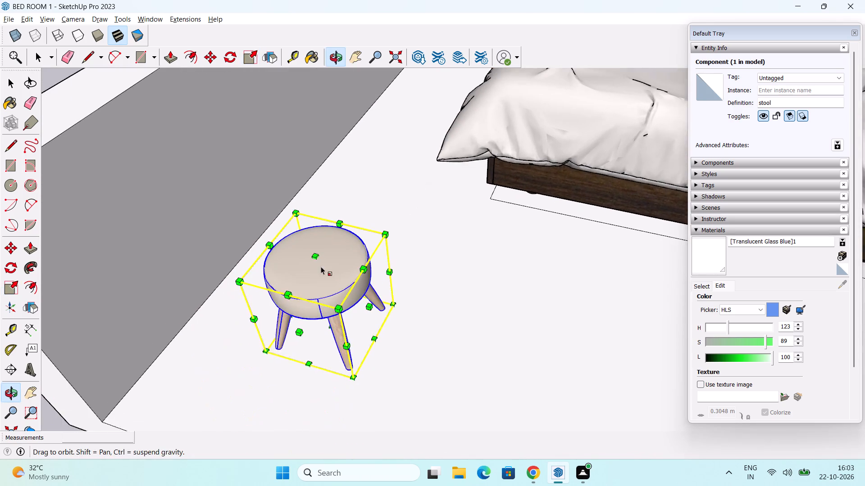
pyautogui.moveTo(321, 266); pyautogui.dragTo(319, 268, button='middle')
pyautogui.scroll(-3, 345, 271)
pyautogui.keyDown('shift'); pyautogui.moveTo(345, 271); pyautogui.dragTo(344, 333, button='middle'); pyautogui.keyUp('shift')
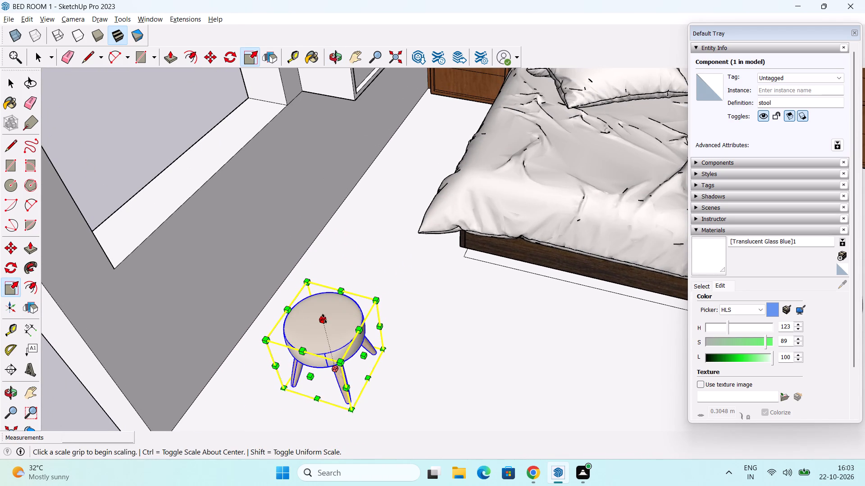
pyautogui.moveTo(324, 319); pyautogui.dragTo(326, 279)
pyautogui.moveTo(369, 359); pyautogui.dragTo(301, 309, button='middle')
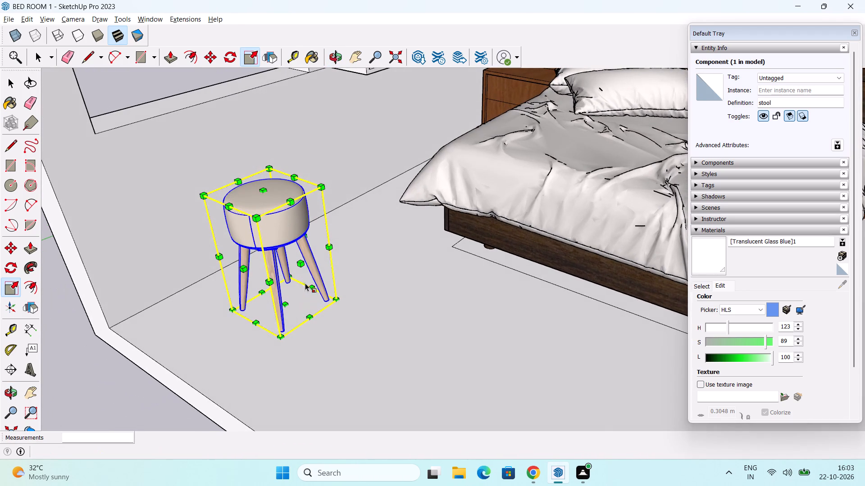
pyautogui.moveTo(300, 264); pyautogui.dragTo(332, 296)
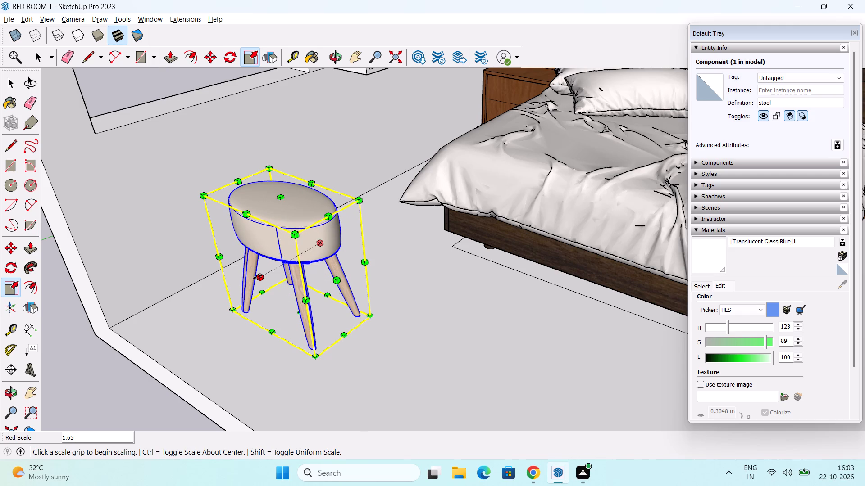
pyautogui.moveTo(258, 277); pyautogui.dragTo(222, 309)
pyautogui.scroll(-4, 235, 308)
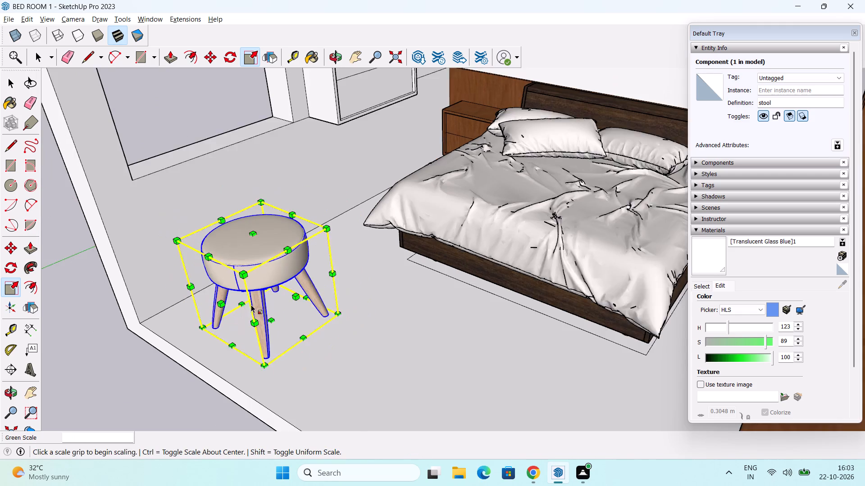
pyautogui.scroll(-5, 251, 305)
pyautogui.moveTo(235, 306); pyautogui.dragTo(329, 240, button='middle')
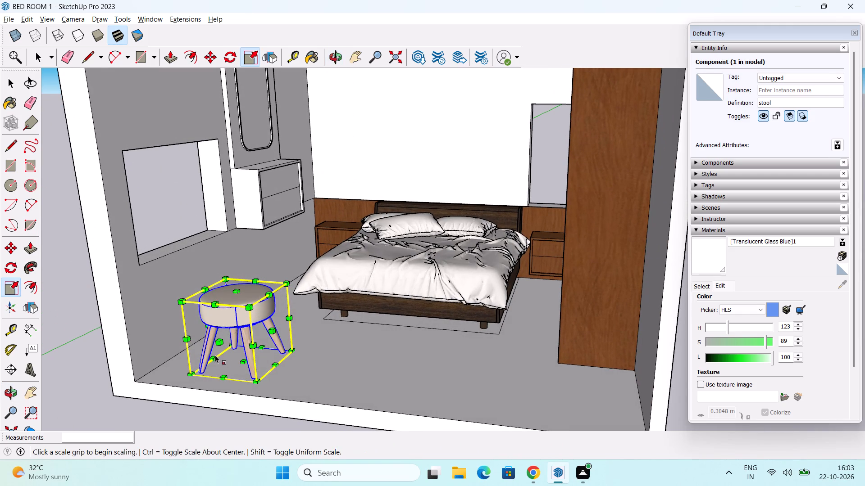
pyautogui.press('space')
pyautogui.click(59, 383)
# Move the stool about 5' 9 1/2" to the gap between the bed and the window wall, near the wall-mounted drawer unit.
pyautogui.scroll(-3, 292, 337)
pyautogui.moveTo(293, 336); pyautogui.dragTo(330, 385, button='middle')
pyautogui.click(273, 355)
pyautogui.scroll(2, 277, 365)
pyautogui.moveTo(312, 370); pyautogui.dragTo(273, 355, button='middle')
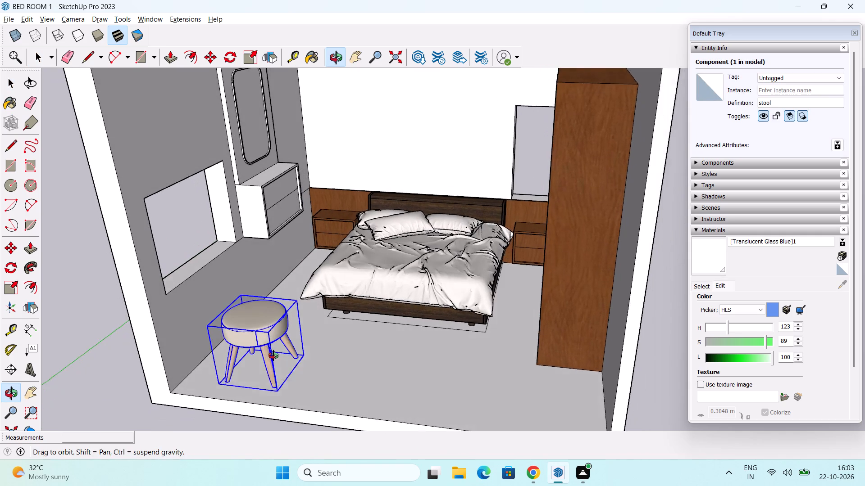
pyautogui.moveTo(273, 355); pyautogui.dragTo(270, 355, button='middle')
pyautogui.press('m')
pyautogui.scroll(5, 293, 359)
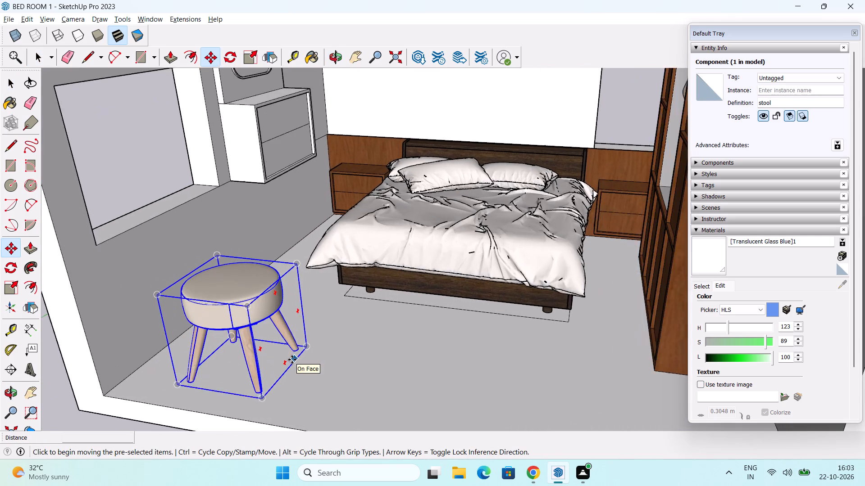
pyautogui.scroll(2, 292, 360)
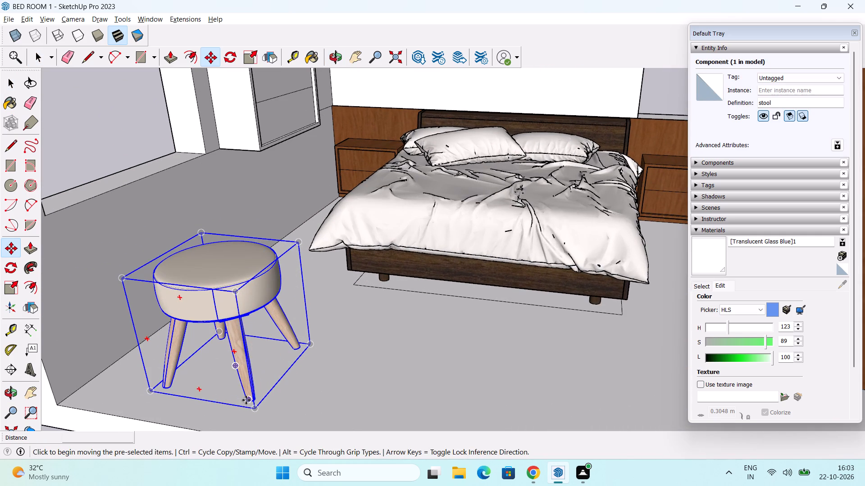
pyautogui.click(246, 400)
pyautogui.moveTo(301, 260); pyautogui.dragTo(335, 333, button='middle')
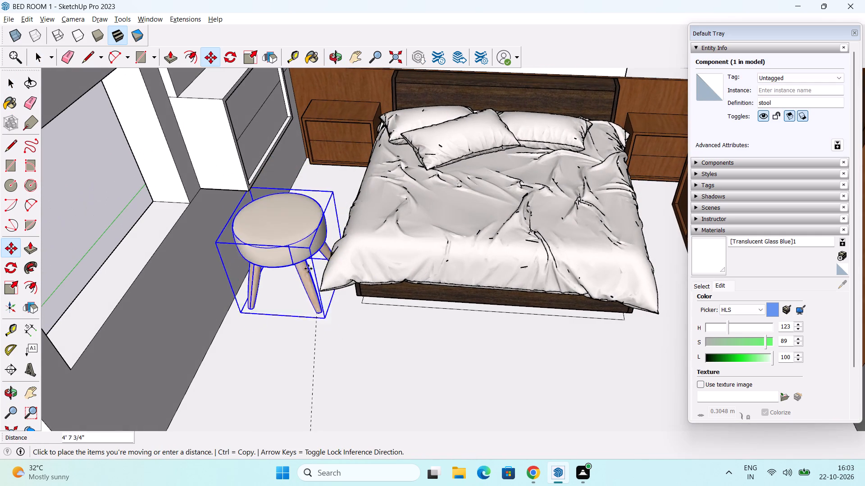
pyautogui.middleClick(341, 261)
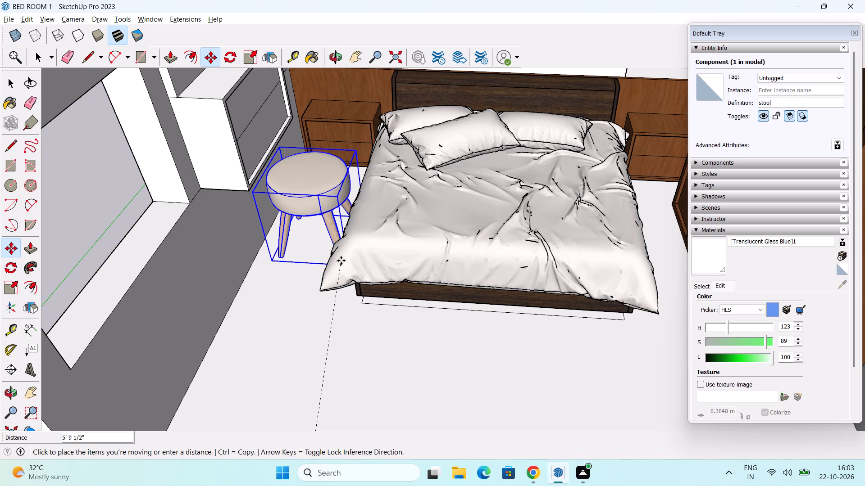
pyautogui.click(341, 261)
pyautogui.moveTo(337, 296); pyautogui.dragTo(392, 182, button='middle')
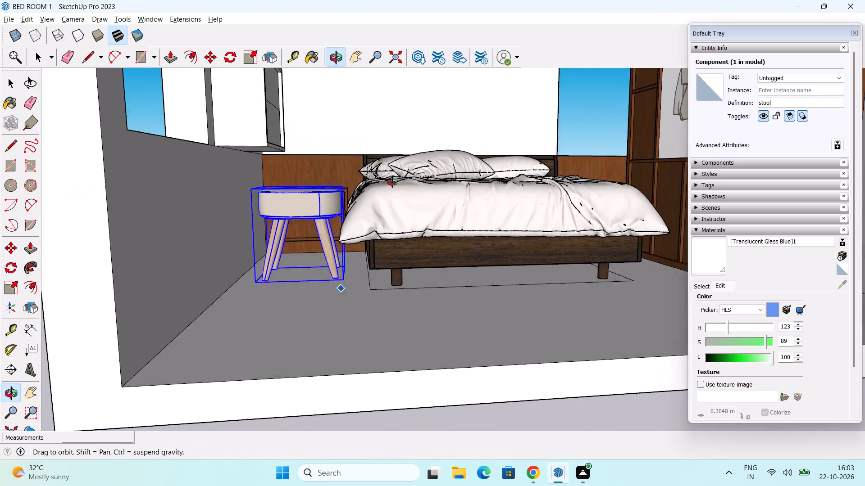
pyautogui.moveTo(392, 182); pyautogui.dragTo(396, 204, button='middle')
pyautogui.scroll(4, 336, 222)
pyautogui.scroll(-6, 317, 250)
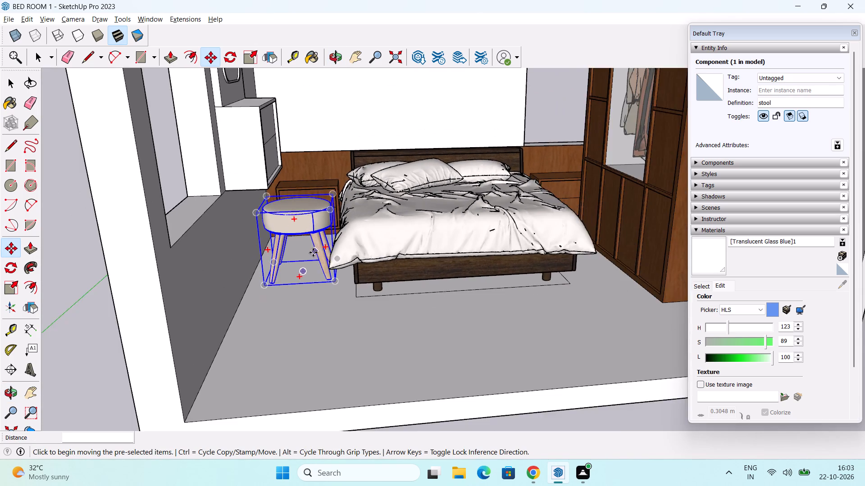
pyautogui.moveTo(313, 252); pyautogui.dragTo(274, 319, button='middle')
pyautogui.press('space')
# Try to dimension the spacing between the feet of the stool's front legs.
pyautogui.scroll(2, 249, 291)
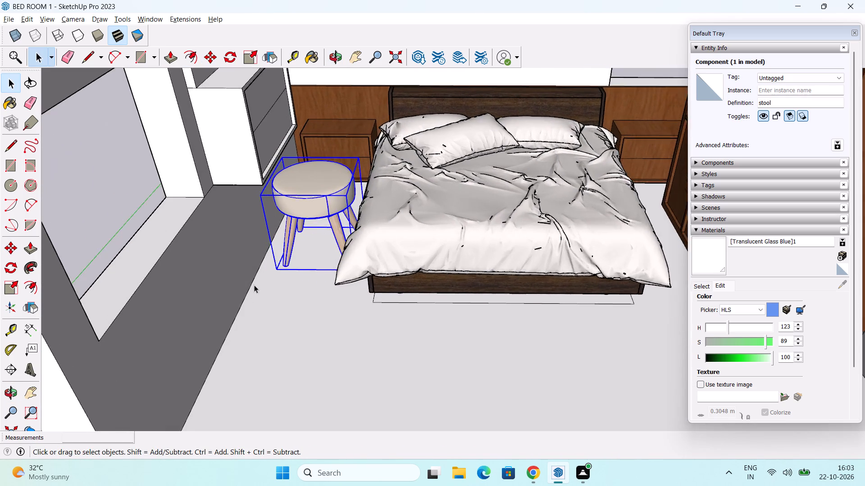
pyautogui.scroll(2, 254, 285)
pyautogui.moveTo(369, 300); pyautogui.dragTo(459, 314, button='middle')
pyautogui.click(28, 332)
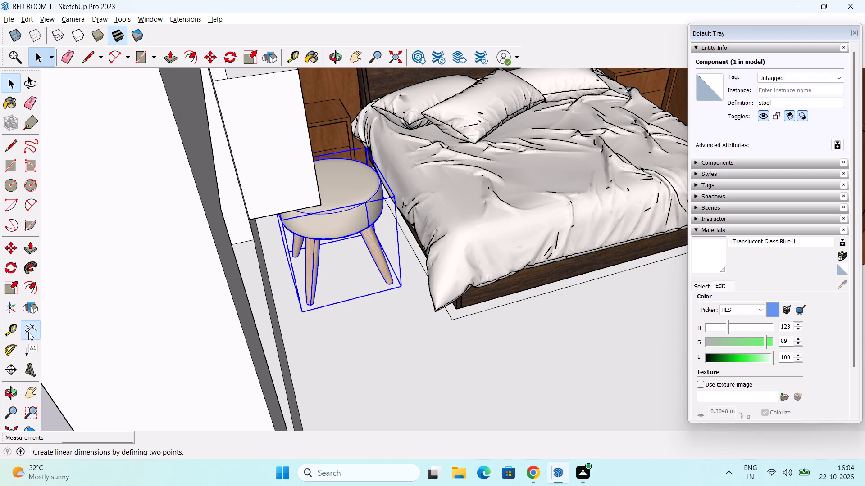
pyautogui.moveTo(350, 331); pyautogui.dragTo(312, 325, button='middle')
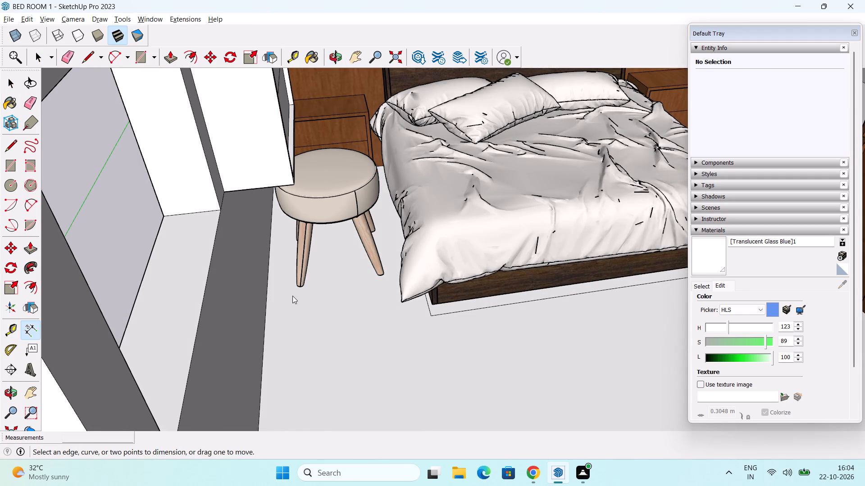
pyautogui.click(298, 286)
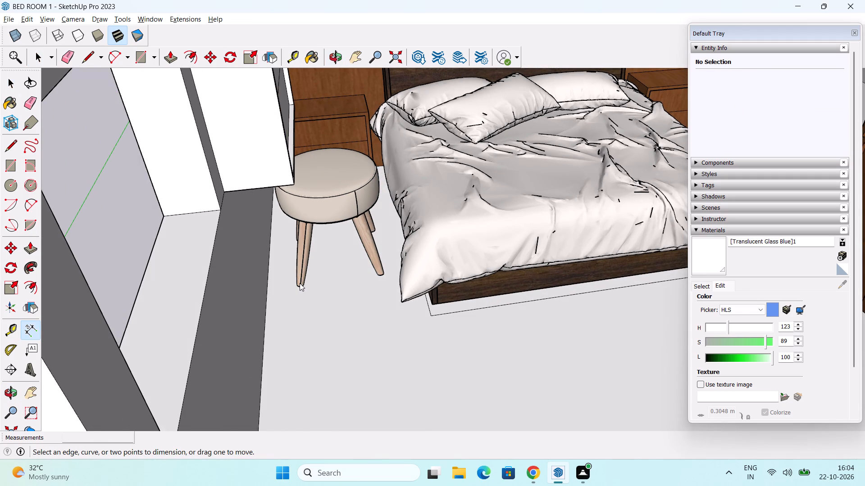
pyautogui.click(301, 285)
pyautogui.click(381, 273)
pyautogui.press('space')
# Measure the width across the stool's round seat from its front edge to its back edge.
pyautogui.click(30, 330)
pyautogui.moveTo(330, 187); pyautogui.dragTo(304, 277, button='middle')
pyautogui.click(320, 252)
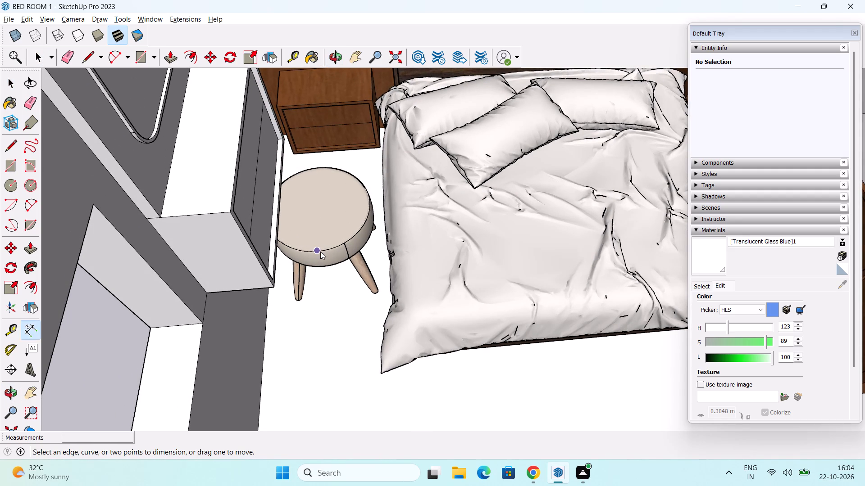
pyautogui.click(318, 168)
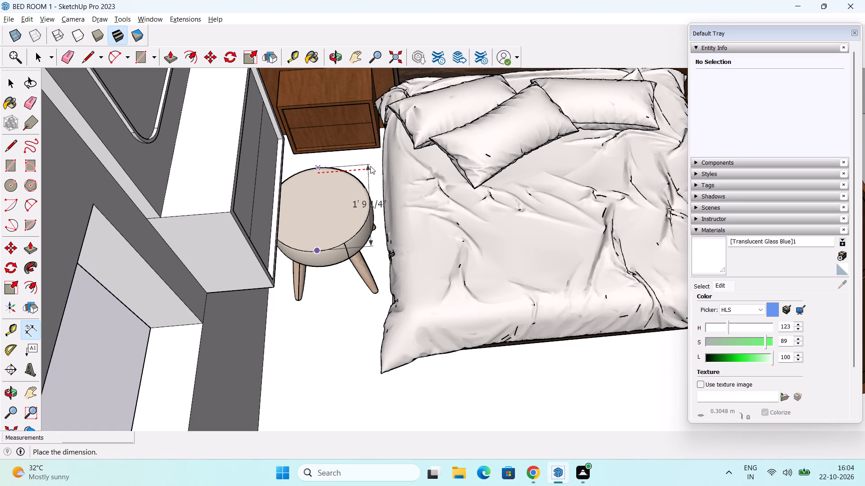
pyautogui.press('Escape')
# Examine the stool's size and clearance between the bed, the nightstand and the wall-mounted drawer unit.
pyautogui.scroll(-3, 366, 182)
pyautogui.moveTo(360, 209); pyautogui.dragTo(336, 183, button='middle')
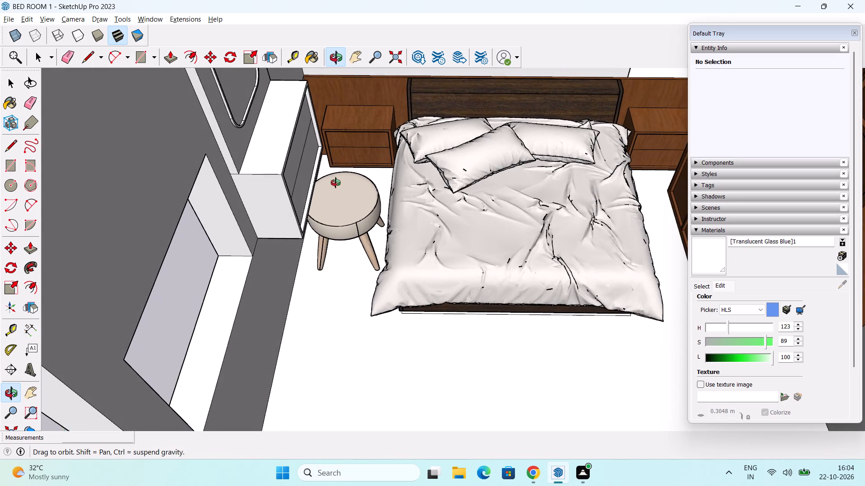
pyautogui.moveTo(336, 183); pyautogui.dragTo(328, 219, button='middle')
pyautogui.scroll(2, 351, 203)
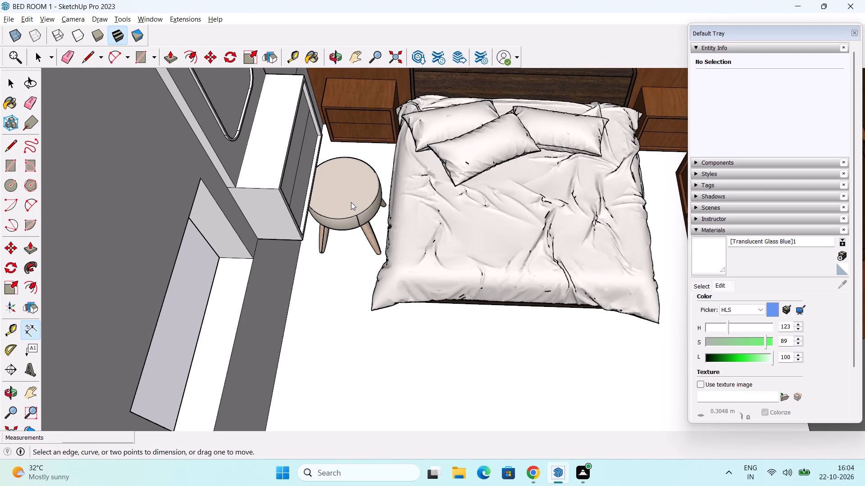
pyautogui.moveTo(365, 236); pyautogui.dragTo(350, 245, button='middle')
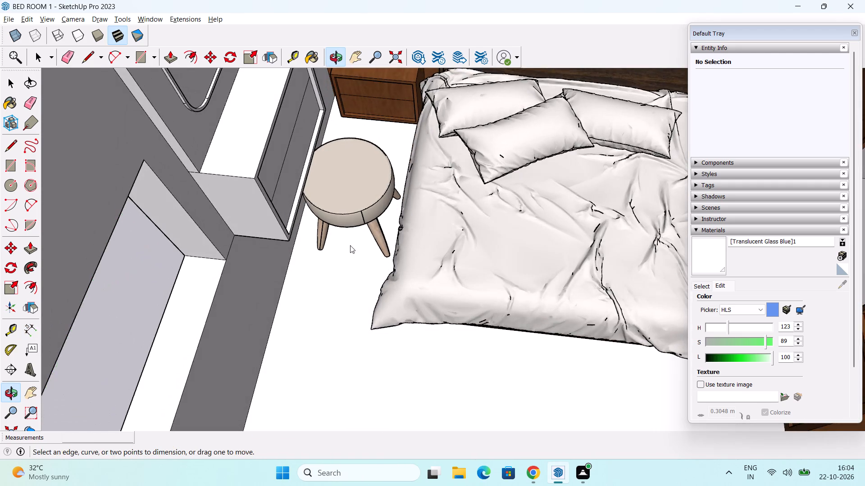
pyautogui.scroll(-2, 357, 244)
pyautogui.moveTo(362, 262); pyautogui.dragTo(394, 115, button='middle')
pyautogui.scroll(-1, 375, 230)
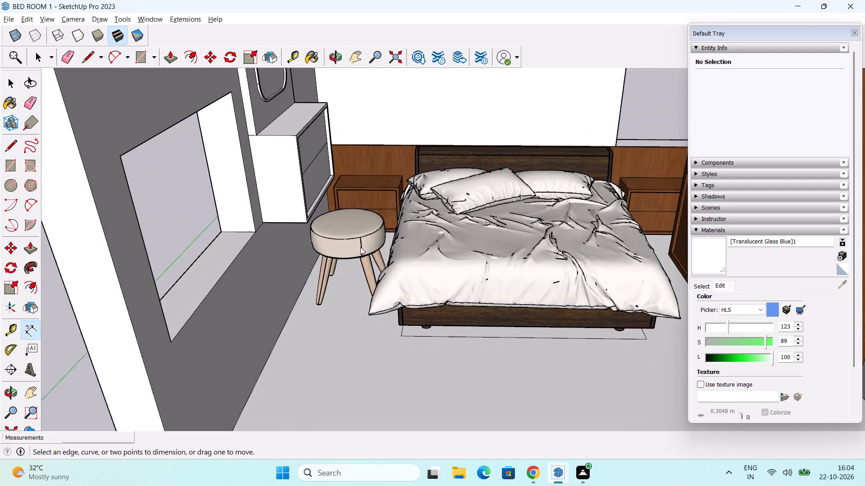
# Move the stool about 4 7/8" away from the bed toward the window wall.
pyautogui.click(350, 238)
pyautogui.scroll(2, 346, 268)
pyautogui.press('space')
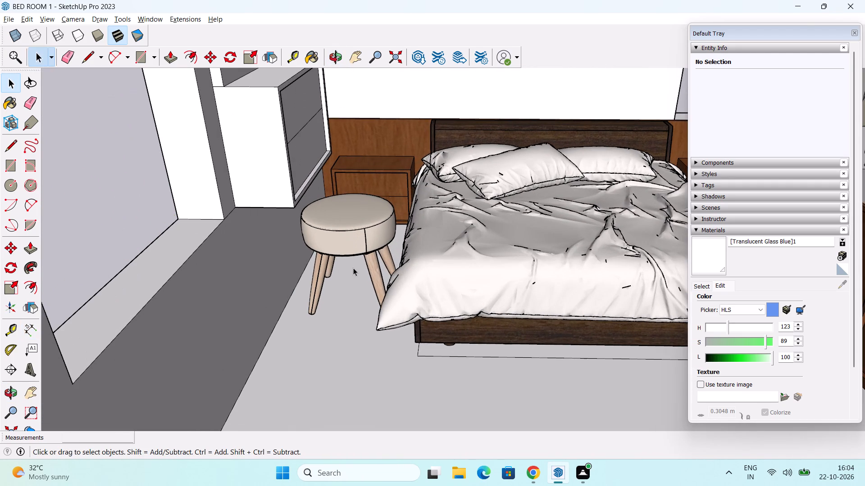
pyautogui.press('space')
pyautogui.press('space')
pyautogui.click(358, 219)
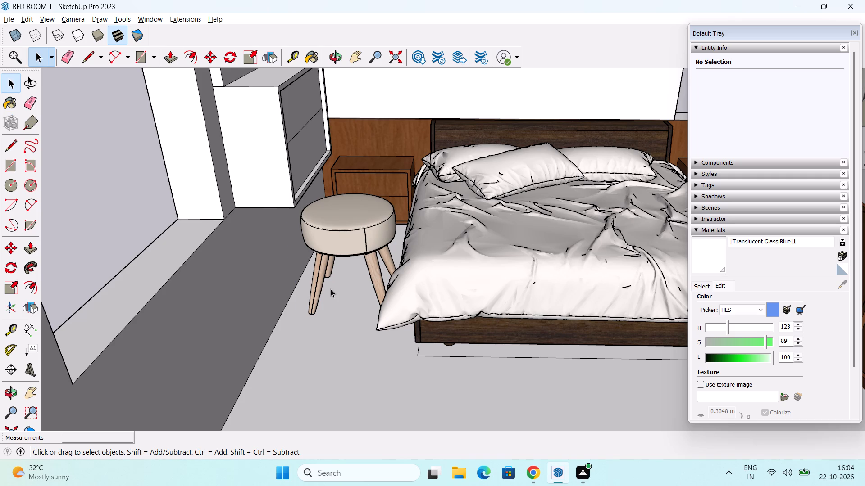
pyautogui.moveTo(341, 269); pyautogui.dragTo(406, 238, button='middle')
pyautogui.scroll(2, 358, 264)
pyautogui.moveTo(360, 312); pyautogui.dragTo(329, 301, button='middle')
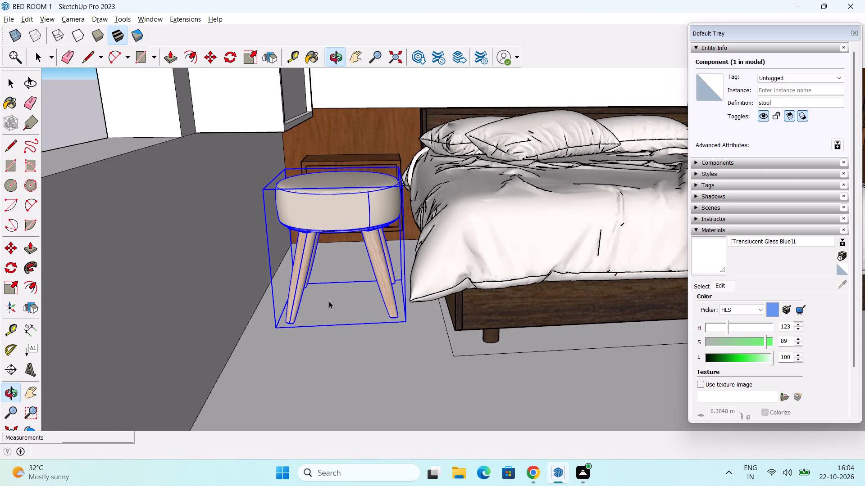
pyautogui.press('m')
pyautogui.scroll(4, 305, 349)
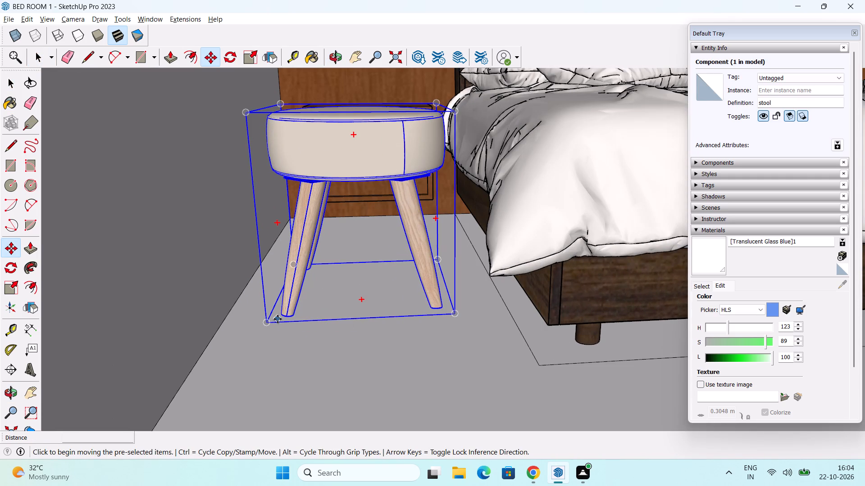
pyautogui.click(286, 319)
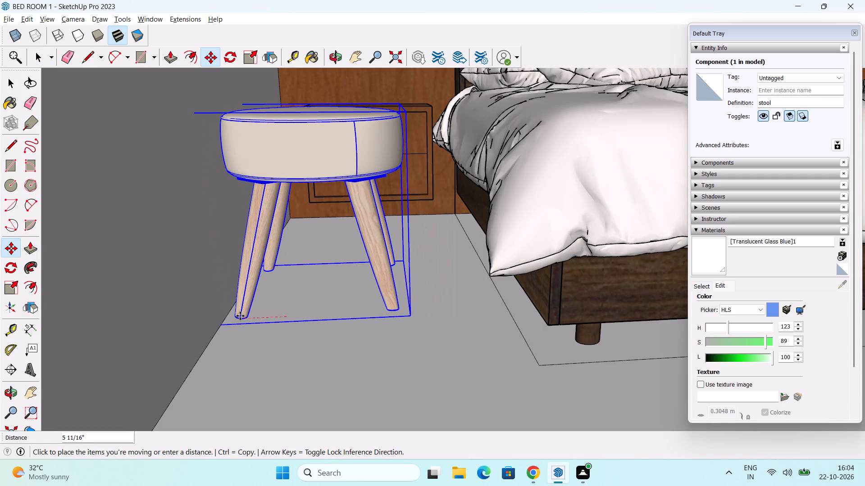
pyautogui.click(246, 317)
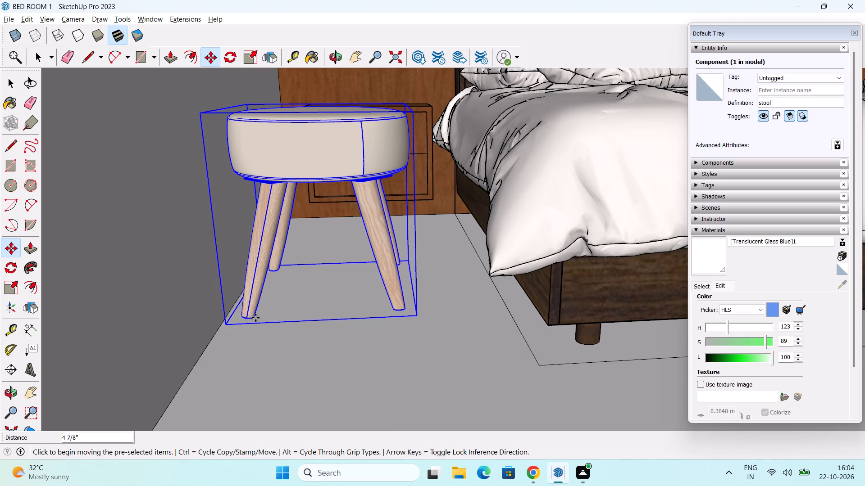
pyautogui.scroll(-12, 261, 318)
pyautogui.press('space')
pyautogui.click(94, 293)
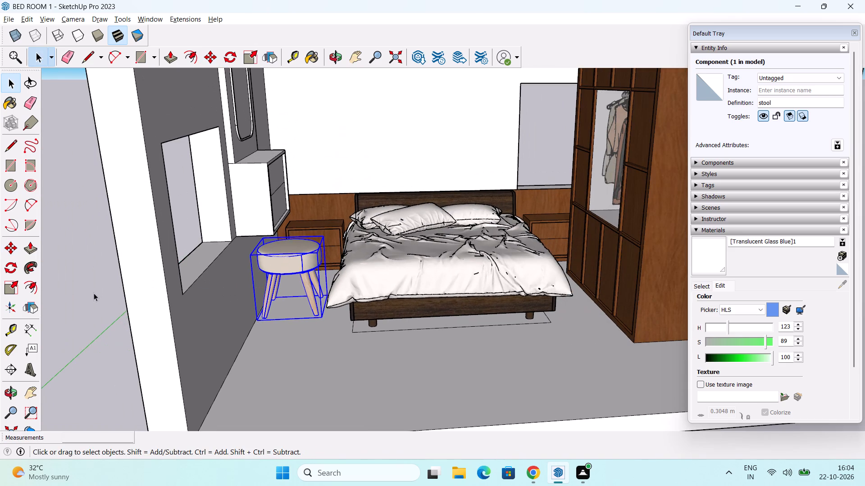
# Move the stool about 8 1/2" along the window wall, away from the nightstand and toward the foot of the bed.
pyautogui.moveTo(318, 262); pyautogui.dragTo(109, 336, button='middle')
pyautogui.scroll(2, 644, 102)
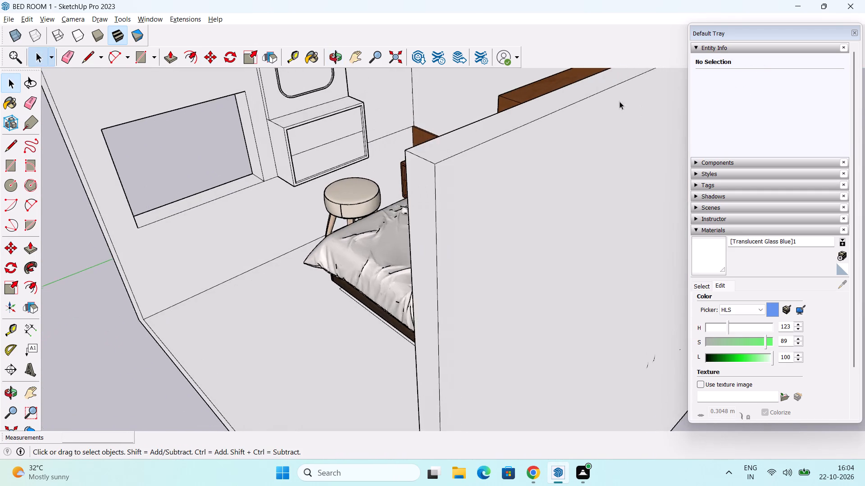
pyautogui.scroll(8, 180, 289)
pyautogui.moveTo(408, 199); pyautogui.dragTo(238, 188, button='middle')
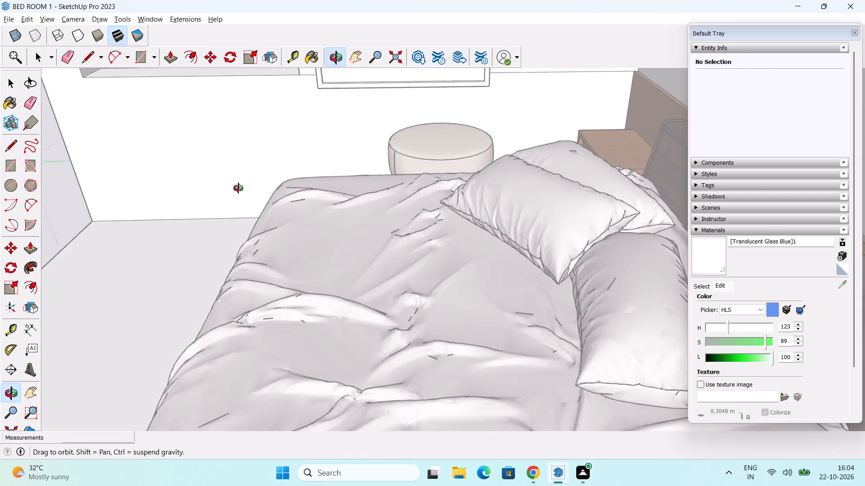
pyautogui.moveTo(238, 188); pyautogui.dragTo(247, 249, button='middle')
pyautogui.click(450, 157)
pyautogui.scroll(2, 443, 162)
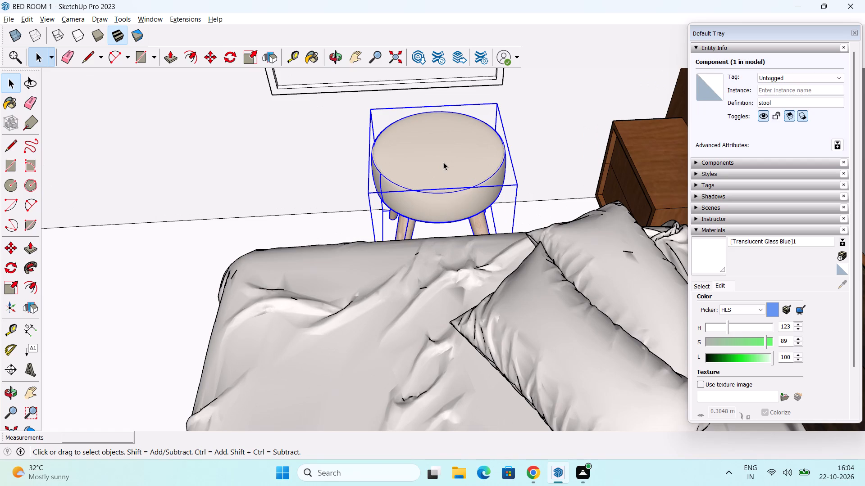
pyautogui.press('m')
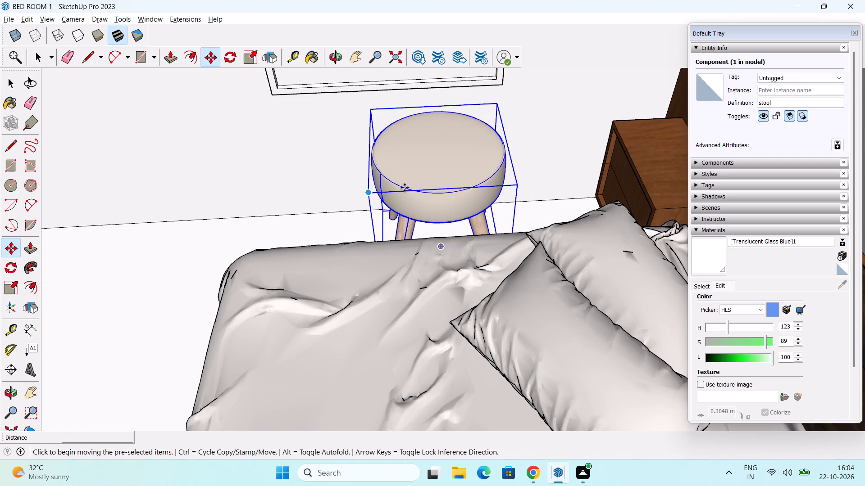
pyautogui.click(410, 191)
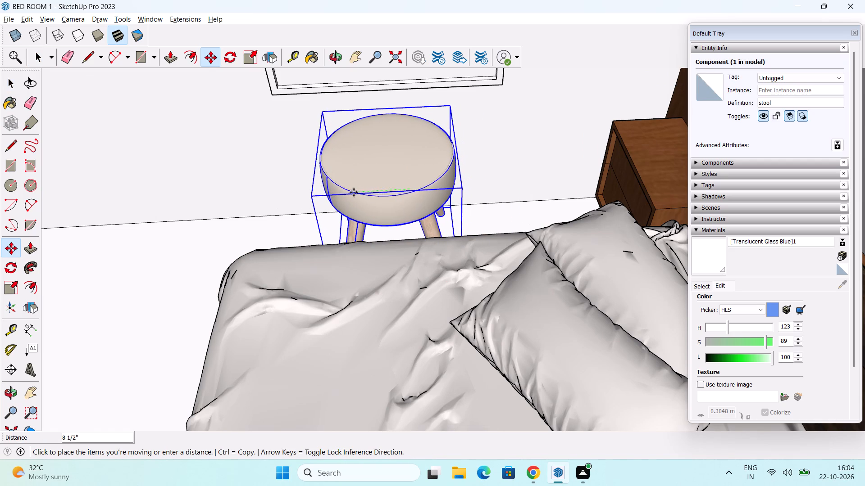
pyautogui.click(356, 193)
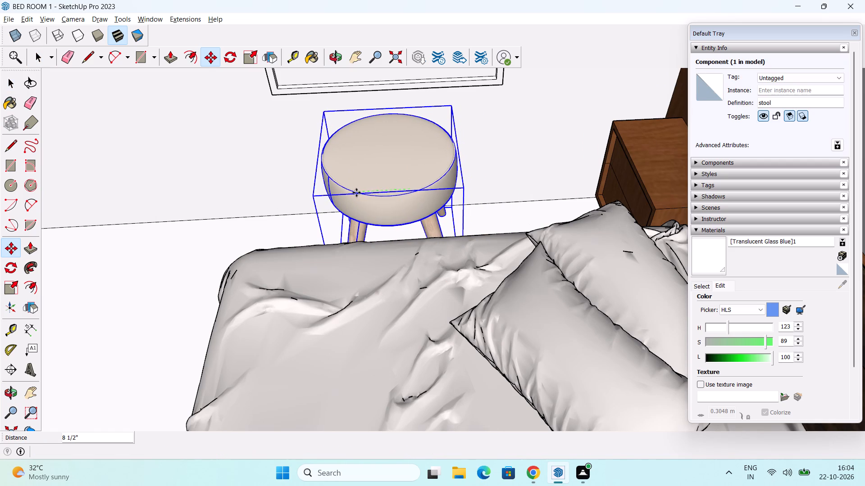
pyautogui.scroll(-9, 356, 193)
pyautogui.press('space')
pyautogui.click(231, 101)
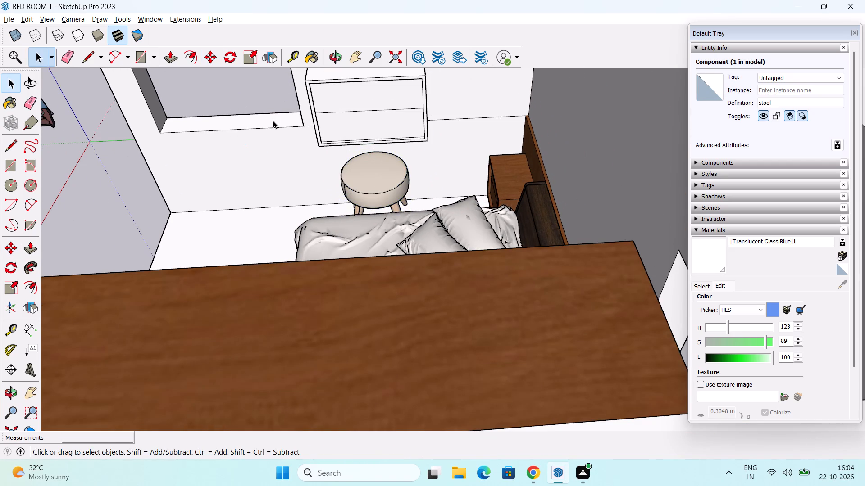
# Examine the bedroom from several angles, checking the stool's placement relative to the drawer unit, framed panel, bed and window.
pyautogui.moveTo(313, 178); pyautogui.dragTo(534, 172, button='middle')
pyautogui.moveTo(417, 268); pyautogui.dragTo(442, 226, button='middle')
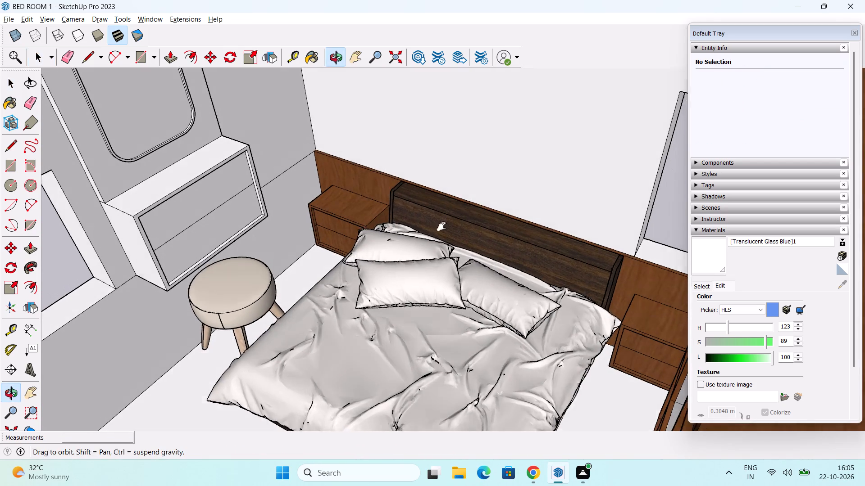
pyautogui.moveTo(442, 226); pyautogui.dragTo(432, 219, button='middle')
pyautogui.moveTo(45, 352); pyautogui.dragTo(196, 221, button='middle')
pyautogui.scroll(-1, 200, 222)
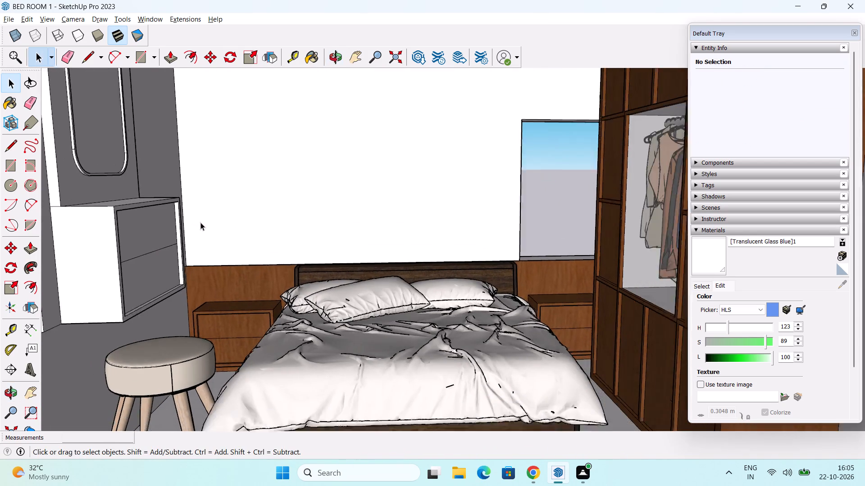
pyautogui.scroll(-1, 200, 222)
pyautogui.moveTo(211, 229); pyautogui.dragTo(194, 297, button='middle')
pyautogui.scroll(-2, 201, 296)
pyautogui.moveTo(204, 301); pyautogui.dragTo(246, 253, button='middle')
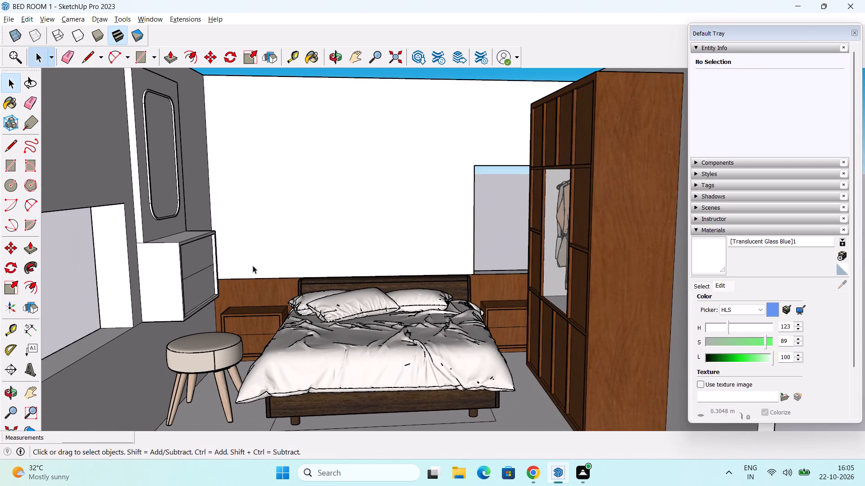
pyautogui.moveTo(259, 275); pyautogui.dragTo(218, 295, button='middle')
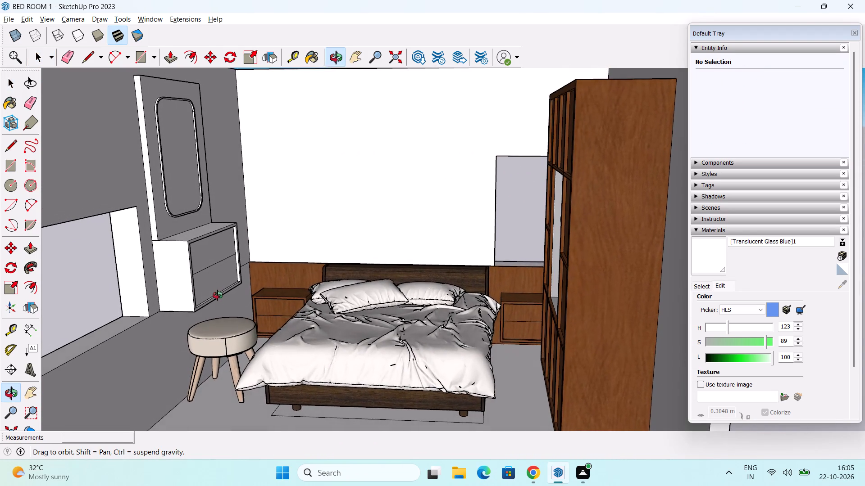
pyautogui.moveTo(218, 295); pyautogui.dragTo(216, 305, button='middle')
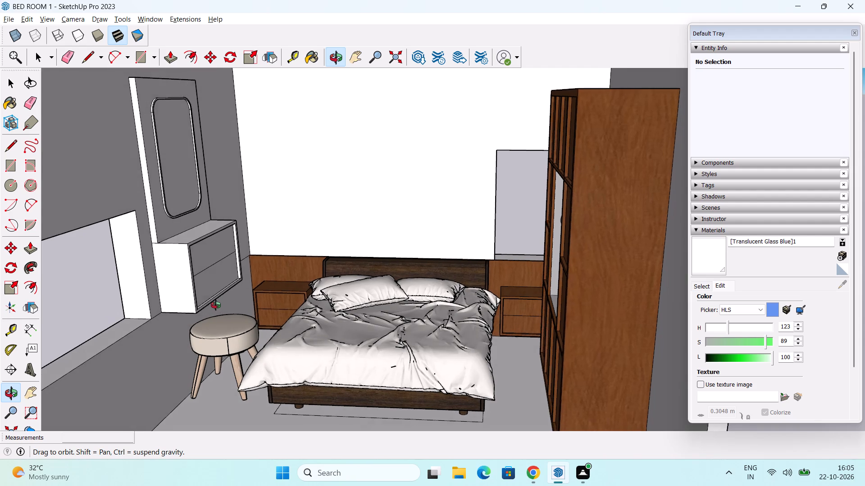
pyautogui.moveTo(216, 305); pyautogui.dragTo(209, 300, button='middle')
pyautogui.scroll(2, 223, 266)
pyautogui.moveTo(245, 282); pyautogui.dragTo(232, 241, button='middle')
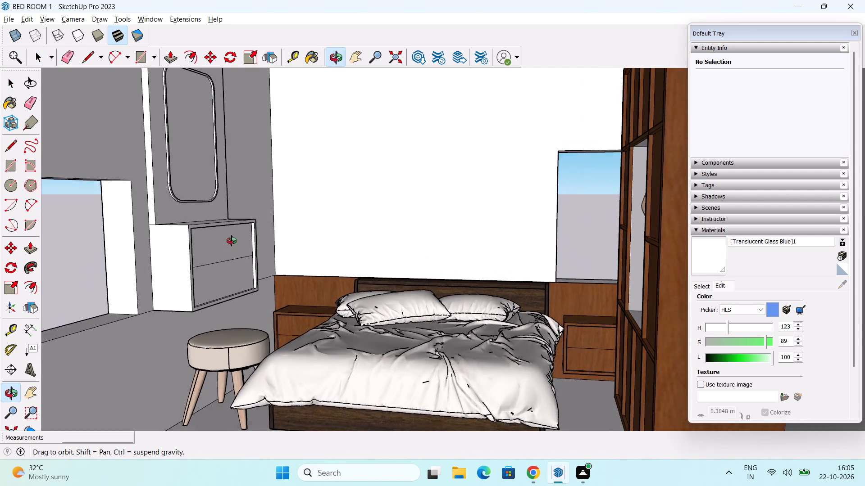
pyautogui.moveTo(232, 241); pyautogui.dragTo(242, 319, button='middle')
pyautogui.scroll(-4, 249, 309)
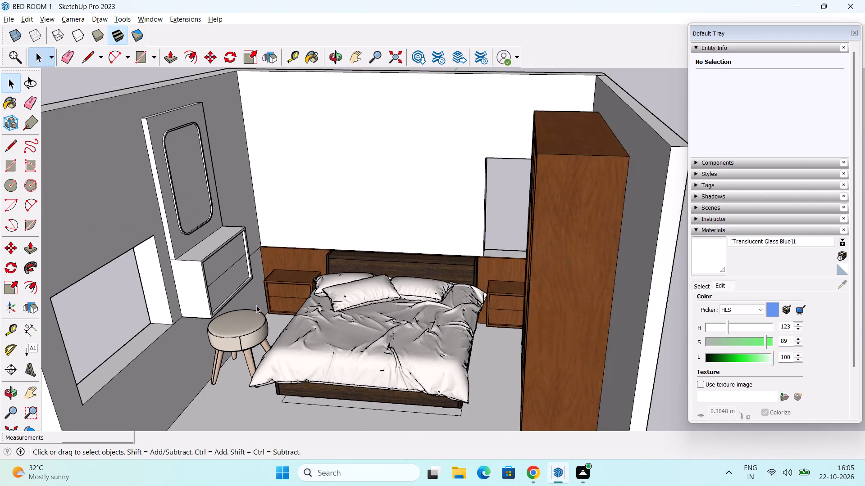
pyautogui.scroll(-1, 256, 305)
pyautogui.middleClick(267, 309)
pyautogui.moveTo(267, 313); pyautogui.dragTo(181, 291, button='middle')
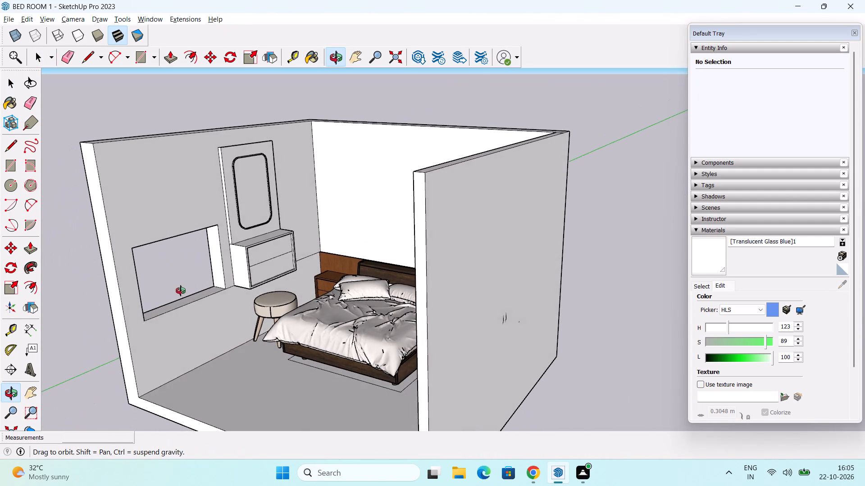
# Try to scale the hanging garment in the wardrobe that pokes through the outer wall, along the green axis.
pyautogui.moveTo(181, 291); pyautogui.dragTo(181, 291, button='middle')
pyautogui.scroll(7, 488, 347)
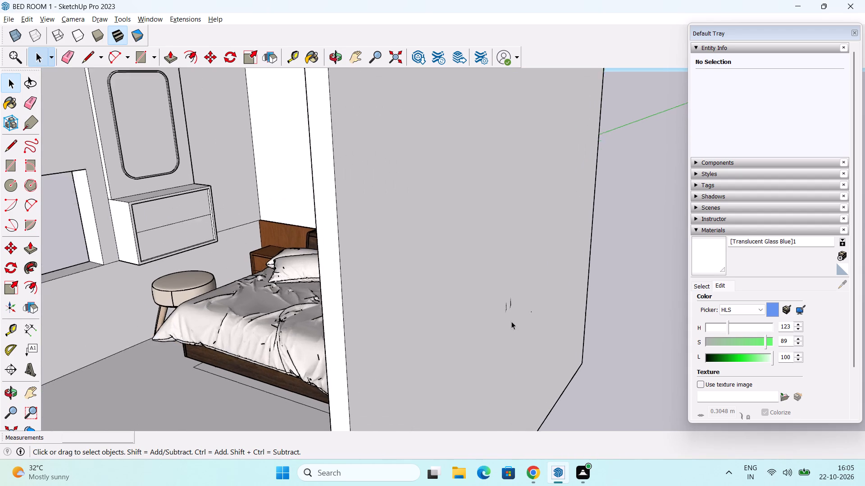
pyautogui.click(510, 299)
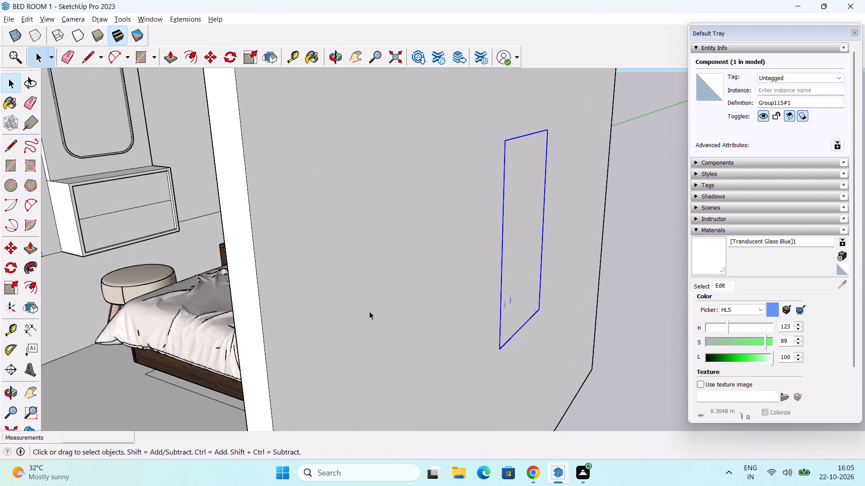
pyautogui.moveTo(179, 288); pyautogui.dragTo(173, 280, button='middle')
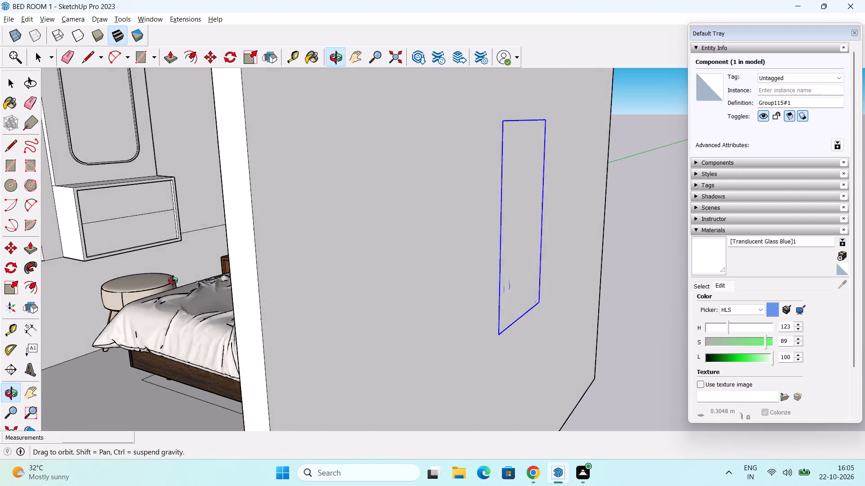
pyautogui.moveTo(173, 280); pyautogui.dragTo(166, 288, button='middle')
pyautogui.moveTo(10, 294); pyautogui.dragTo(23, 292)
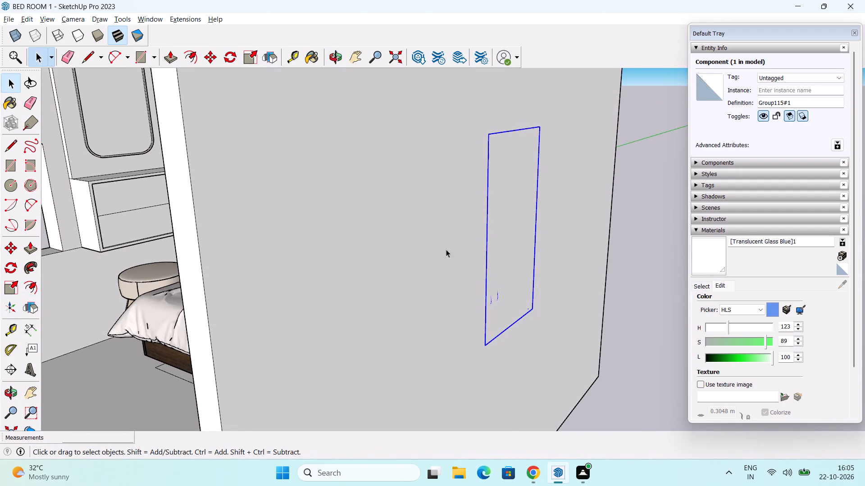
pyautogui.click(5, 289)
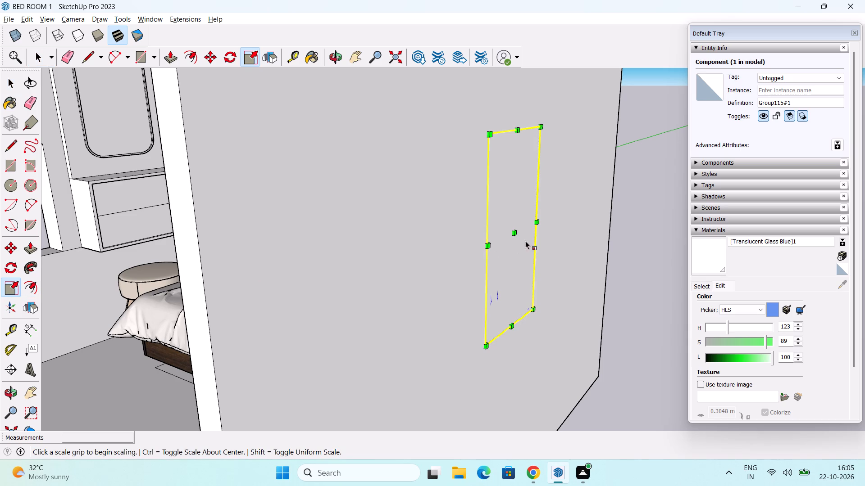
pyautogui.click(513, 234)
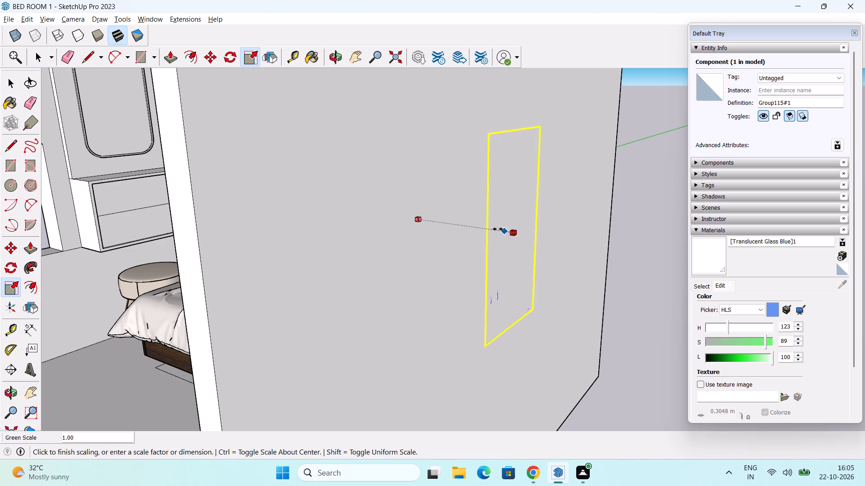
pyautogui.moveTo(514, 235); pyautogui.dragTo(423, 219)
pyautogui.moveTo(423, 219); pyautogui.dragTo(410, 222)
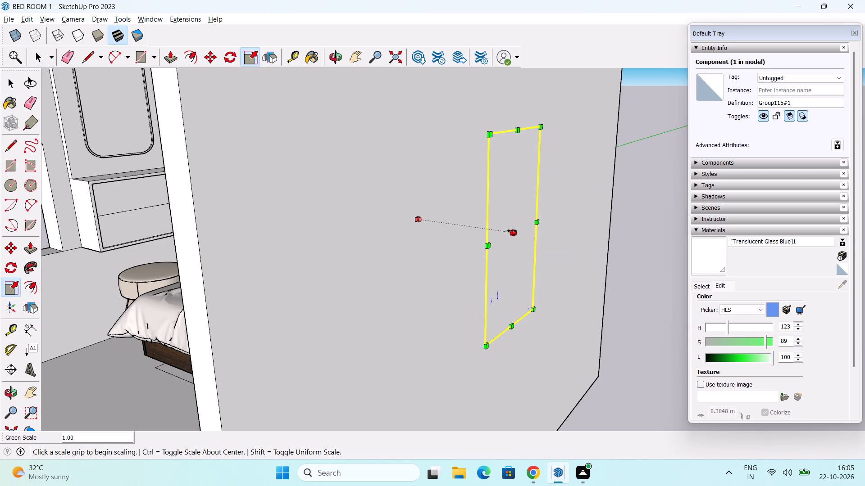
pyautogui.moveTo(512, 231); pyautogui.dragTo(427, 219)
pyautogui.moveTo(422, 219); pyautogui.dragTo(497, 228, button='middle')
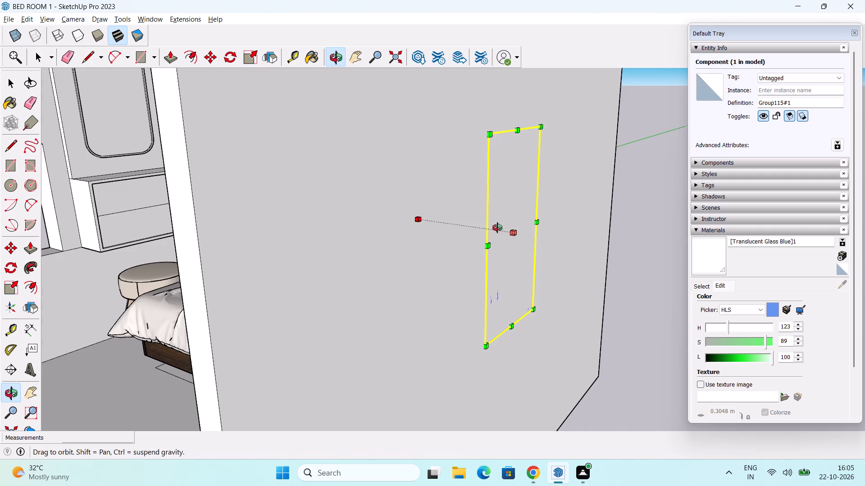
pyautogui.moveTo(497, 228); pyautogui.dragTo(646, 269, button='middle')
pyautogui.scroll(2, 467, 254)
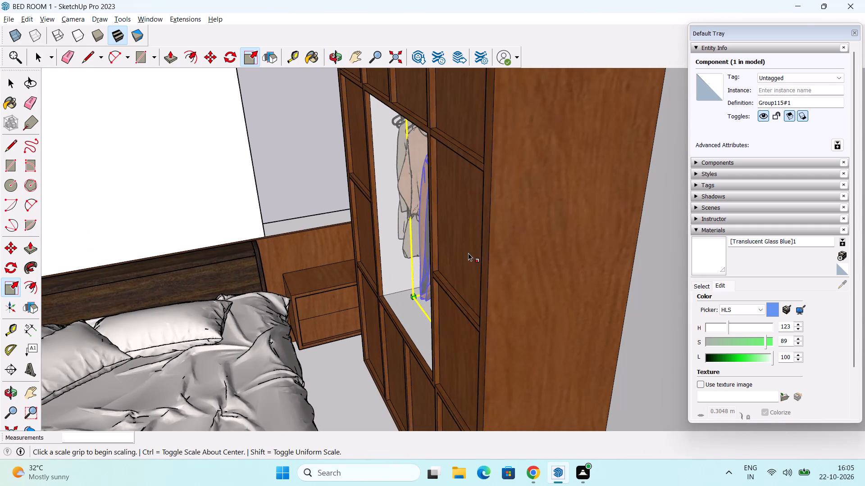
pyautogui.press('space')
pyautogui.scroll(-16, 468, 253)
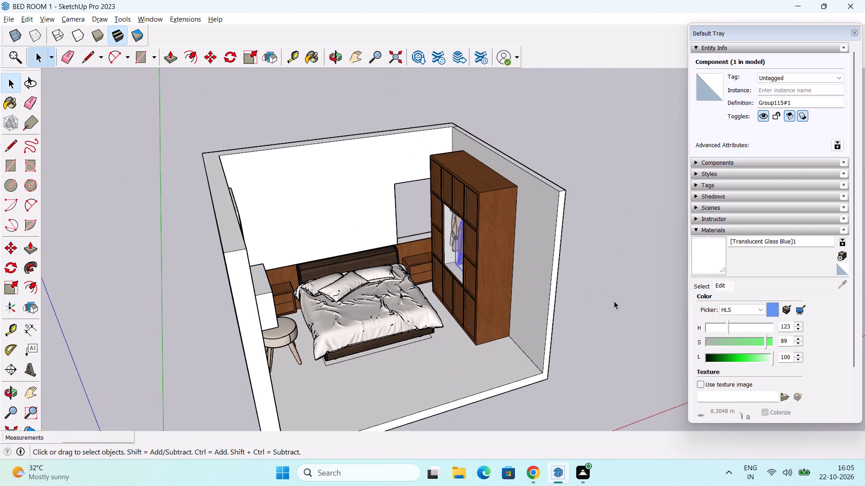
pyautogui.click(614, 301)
# Examine the bedroom from several angles, checking the wardrobe, bed, stool, wall-mounted drawer unit and framed panel.
pyautogui.scroll(6, 494, 282)
pyautogui.moveTo(476, 270); pyautogui.dragTo(583, 146, button='middle')
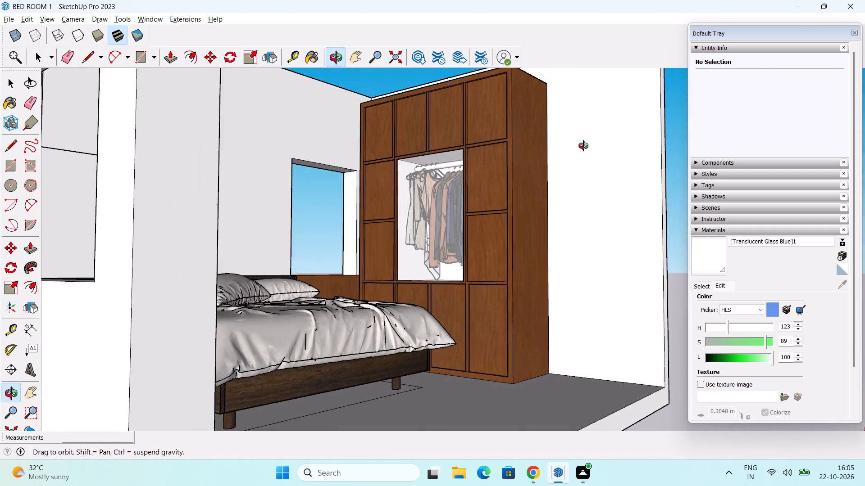
pyautogui.moveTo(583, 146); pyautogui.dragTo(486, 269, button='middle')
pyautogui.scroll(-1, 478, 270)
pyautogui.keyDown('shift'); pyautogui.moveTo(393, 310); pyautogui.dragTo(466, 273, button='middle'); pyautogui.keyUp('shift')
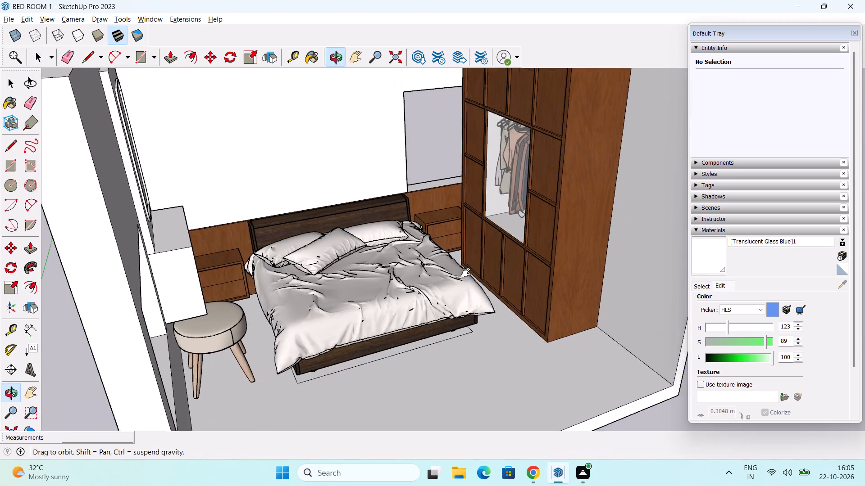
pyautogui.keyDown('shift'); pyautogui.moveTo(466, 273); pyautogui.dragTo(464, 272, button='middle'); pyautogui.keyUp('shift')
pyautogui.moveTo(493, 287); pyautogui.dragTo(364, 278, button='middle')
pyautogui.scroll(-2, 264, 228)
pyautogui.keyDown('shift'); pyautogui.moveTo(264, 227); pyautogui.dragTo(275, 282, button='middle'); pyautogui.keyUp('shift')
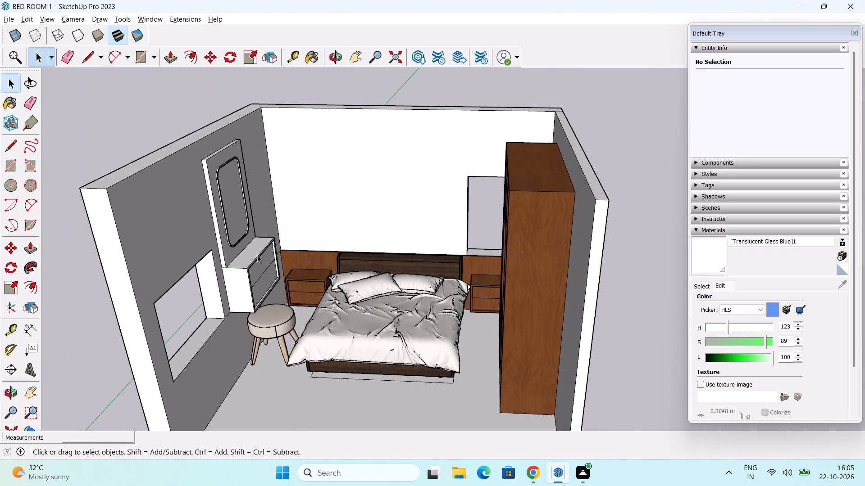
pyautogui.scroll(9, 255, 249)
pyautogui.moveTo(286, 275); pyautogui.dragTo(177, 243, button='middle')
pyautogui.scroll(-4, 337, 222)
pyautogui.moveTo(304, 228); pyautogui.dragTo(315, 297, button='middle')
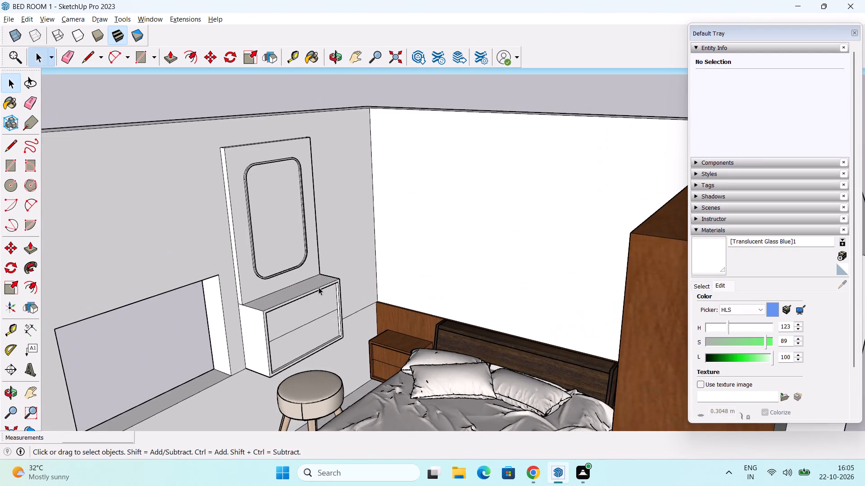
pyautogui.scroll(-2, 319, 287)
pyautogui.keyDown('shift'); pyautogui.moveTo(322, 287); pyautogui.dragTo(303, 259, button='middle'); pyautogui.keyUp('shift')
pyautogui.scroll(2, 292, 283)
pyautogui.moveTo(307, 291); pyautogui.dragTo(324, 267, button='middle')
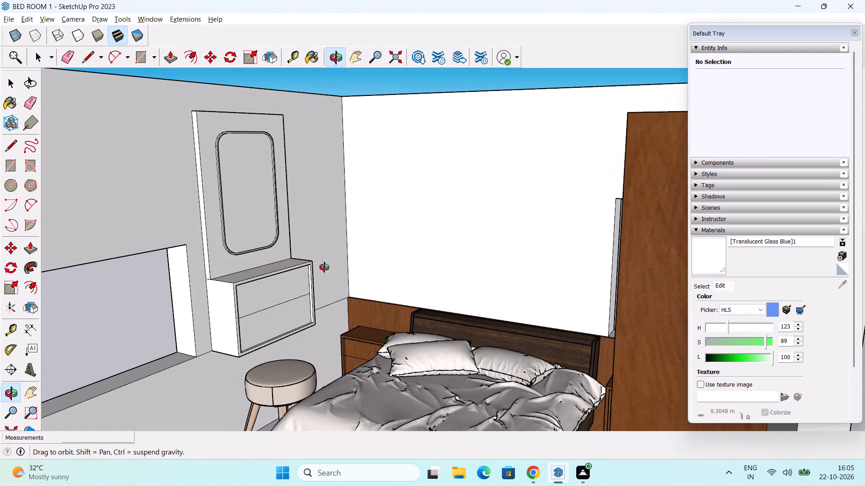
pyautogui.moveTo(324, 267); pyautogui.dragTo(324, 269, button='middle')
# Save the bedroom model.
pyautogui.hotkey('ctrl', 's')
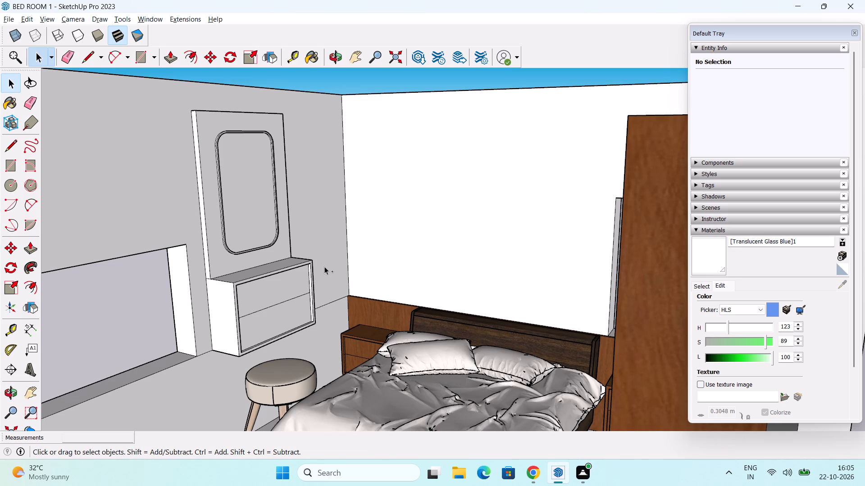
pyautogui.hotkey('ctrl', 's')
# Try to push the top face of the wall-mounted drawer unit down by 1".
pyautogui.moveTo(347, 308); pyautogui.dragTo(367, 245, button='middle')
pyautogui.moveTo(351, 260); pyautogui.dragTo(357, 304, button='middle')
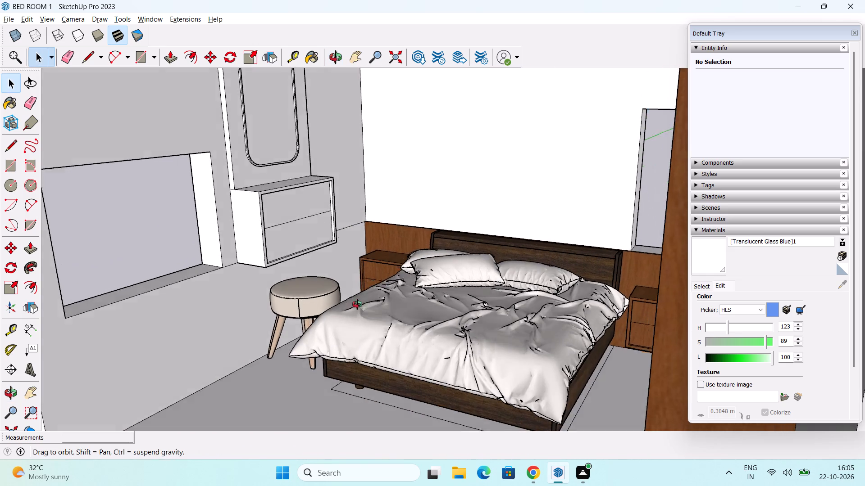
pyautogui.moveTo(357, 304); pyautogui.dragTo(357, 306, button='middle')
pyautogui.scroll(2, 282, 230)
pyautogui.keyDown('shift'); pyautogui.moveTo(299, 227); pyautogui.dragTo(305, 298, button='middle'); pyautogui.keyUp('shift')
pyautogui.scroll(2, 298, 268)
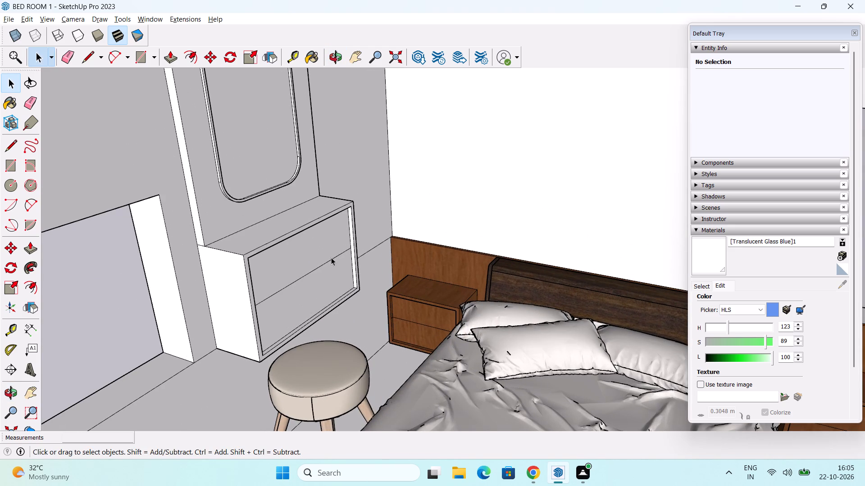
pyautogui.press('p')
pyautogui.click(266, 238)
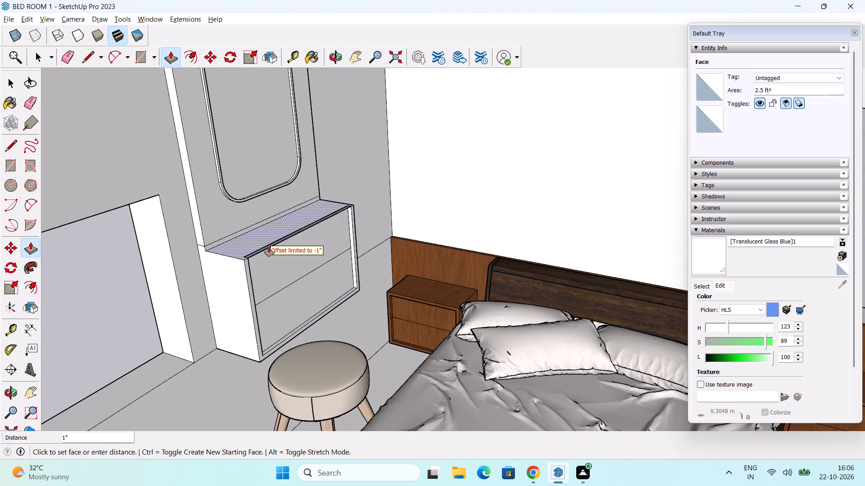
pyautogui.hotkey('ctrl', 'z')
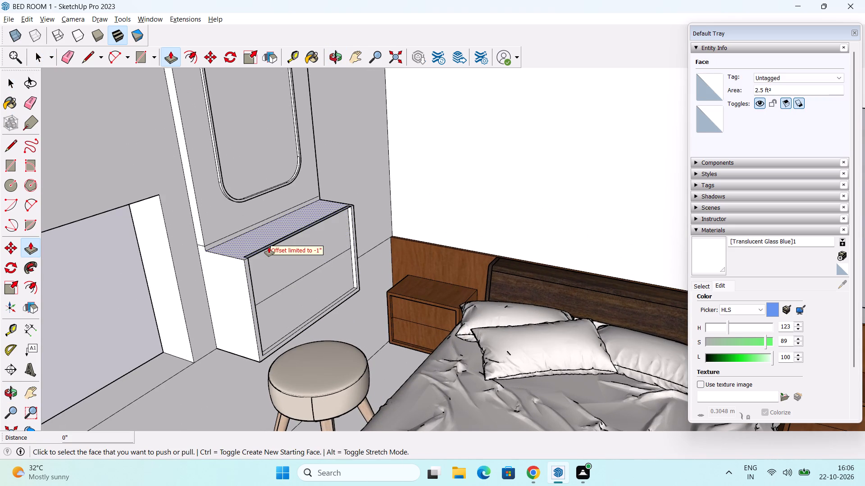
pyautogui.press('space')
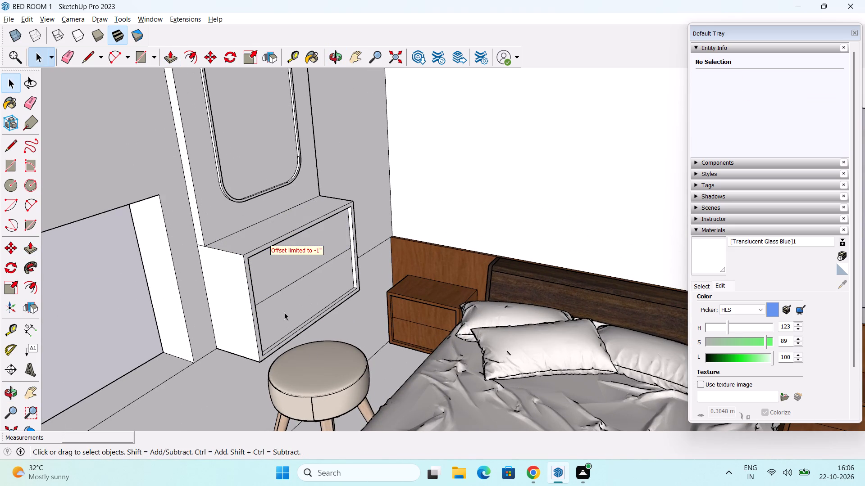
# Push the upper drawer front of the wall-mounted unit back 11" to hollow out its compartment.
pyautogui.scroll(2, 266, 287)
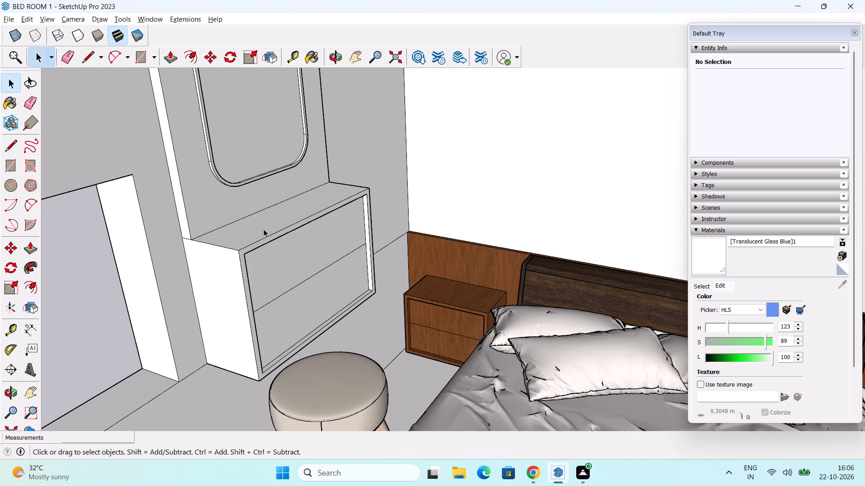
pyautogui.press('p')
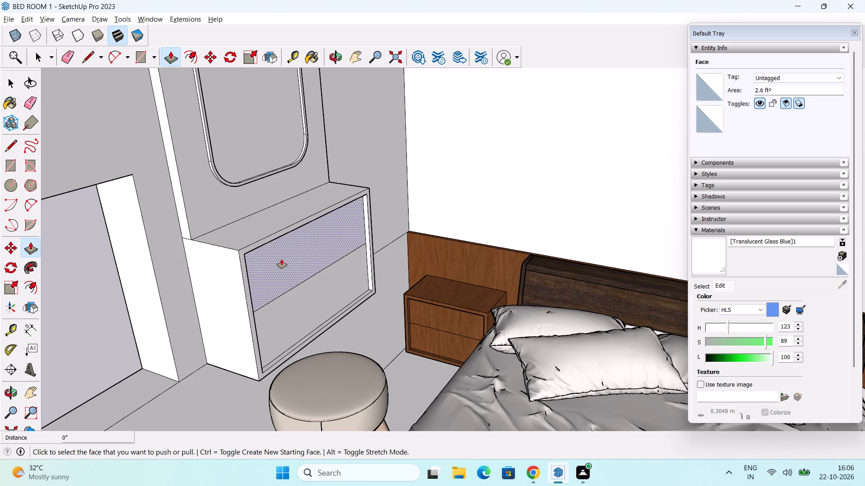
pyautogui.click(282, 259)
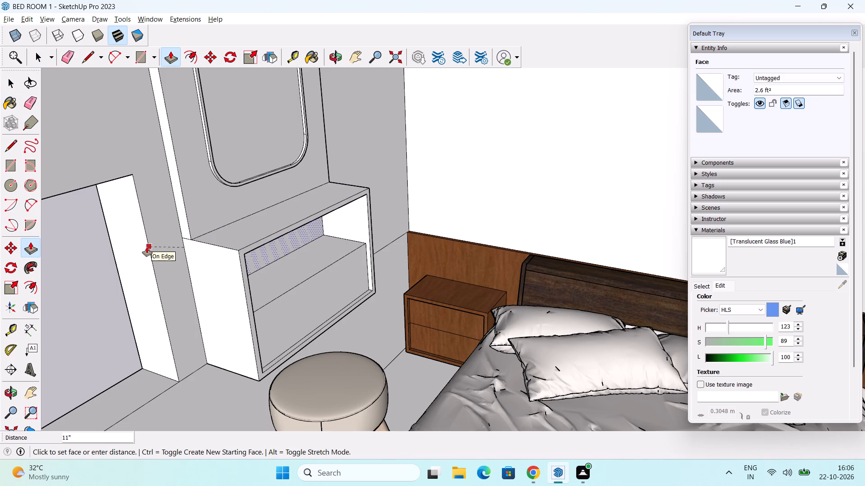
pyautogui.click(147, 247)
# Push the drawer unit's front frame face back 1", flush with the lower drawer front.
pyautogui.moveTo(283, 238); pyautogui.dragTo(105, 88, button='middle')
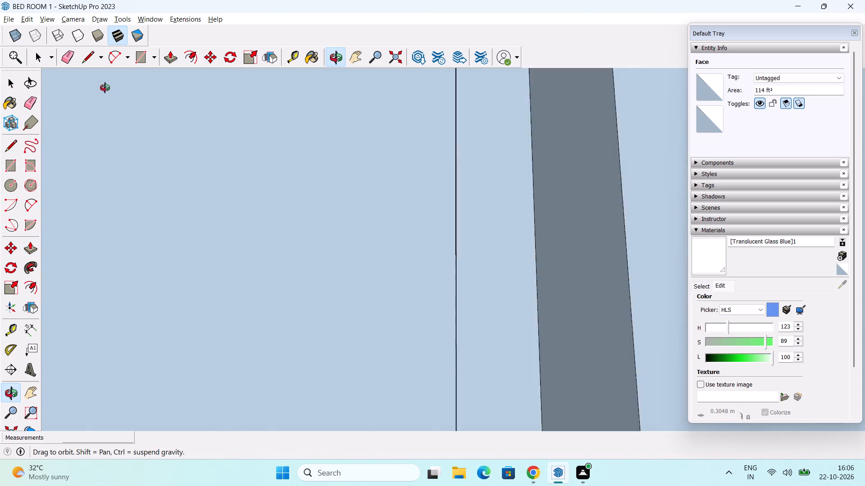
pyautogui.moveTo(105, 88); pyautogui.dragTo(267, 256, button='middle')
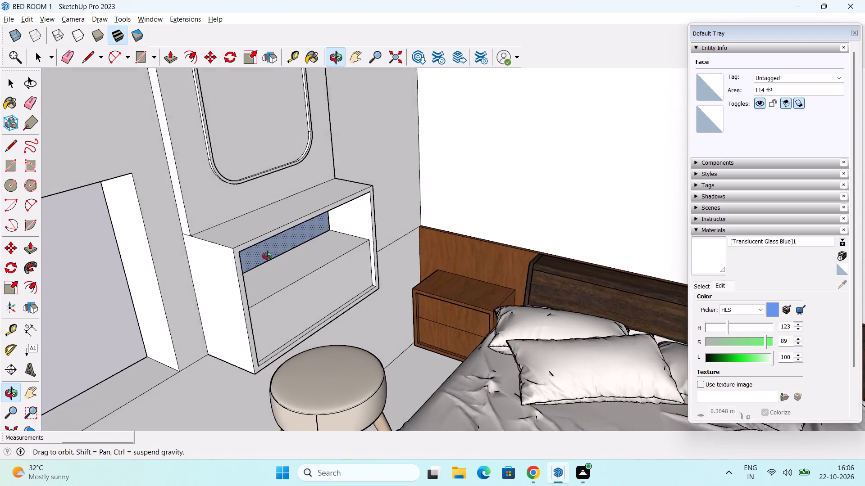
pyautogui.moveTo(267, 256); pyautogui.dragTo(231, 257, button='middle')
pyautogui.scroll(2, 237, 238)
pyautogui.click(244, 226)
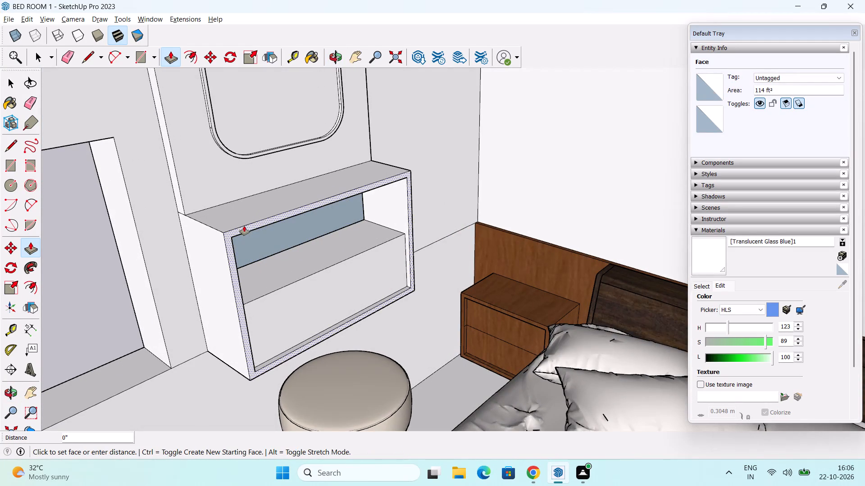
pyautogui.click(228, 229)
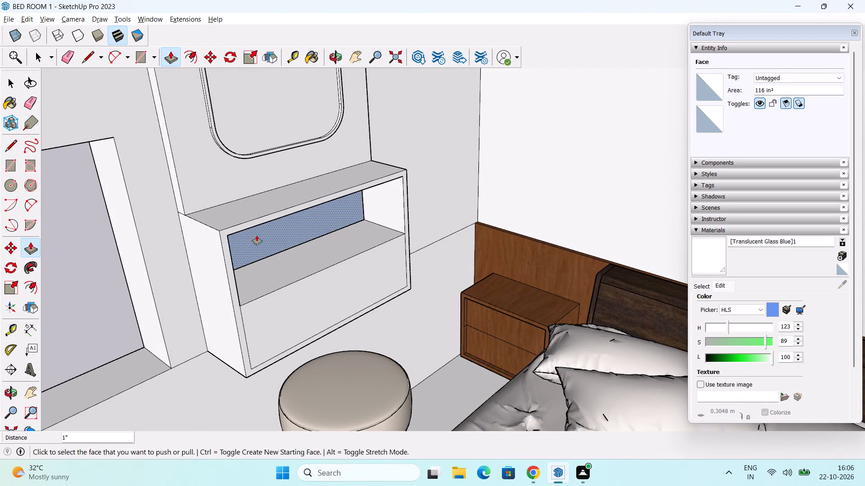
# Draw 1" lines across both sides of the unit's front frame, level with the lower drawer's top edge.
pyautogui.press('space')
pyautogui.press('l')
pyautogui.scroll(4, 255, 310)
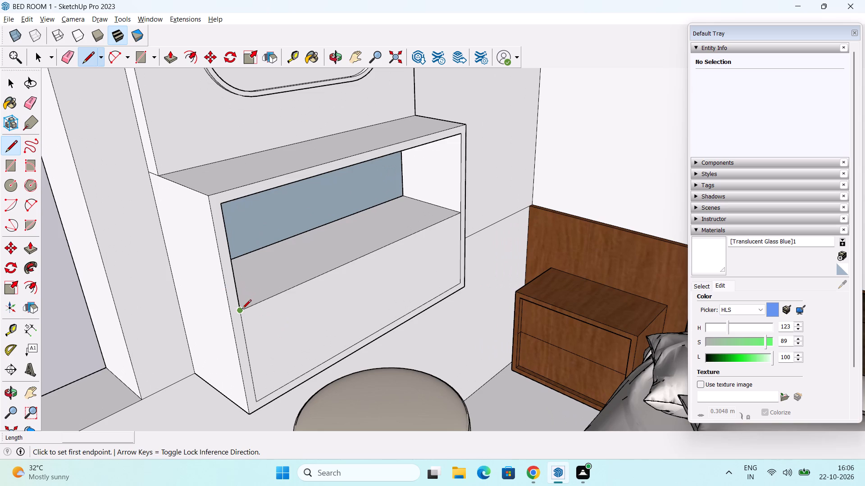
pyautogui.click(242, 310)
pyautogui.click(229, 312)
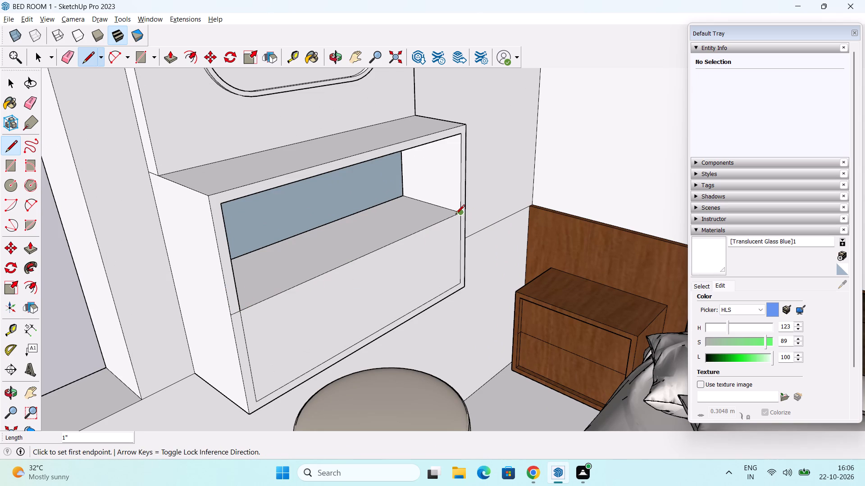
pyautogui.click(460, 215)
pyautogui.click(468, 211)
# Push the front frame face around the open upper compartment back 11", flush with the wall.
pyautogui.press('space')
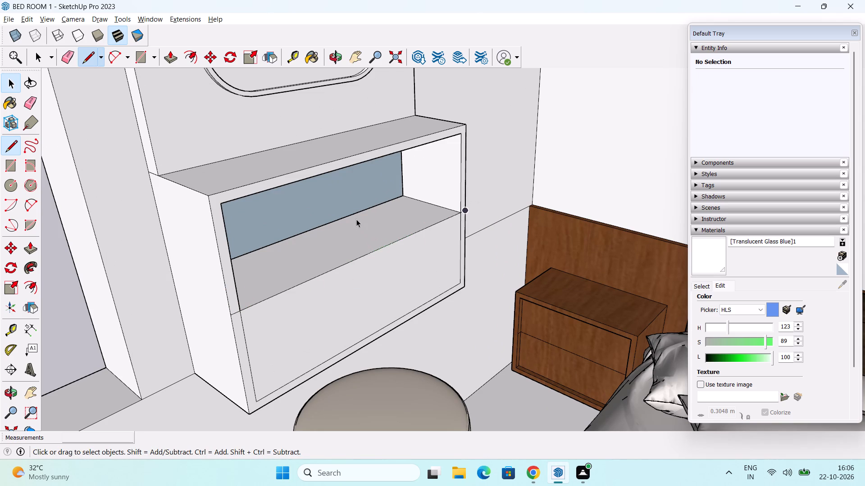
pyautogui.press('p')
pyautogui.click(224, 234)
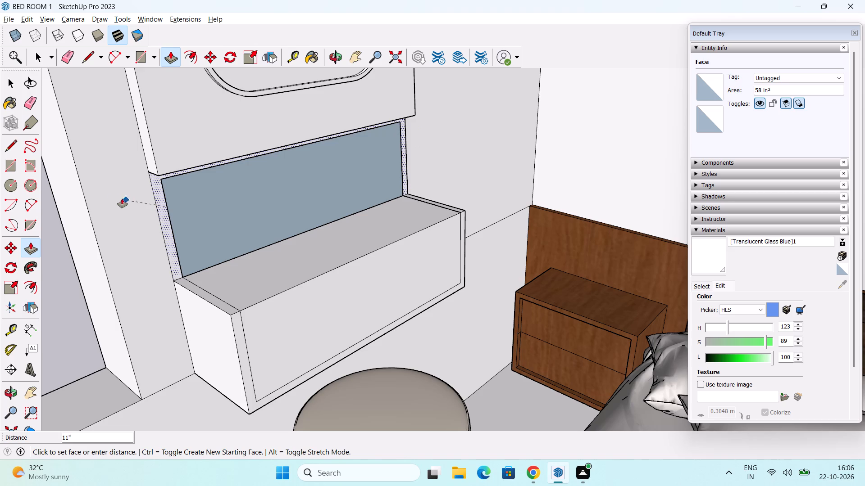
pyautogui.click(88, 206)
# Extend the framed panel's bottom face down by 1" and a further 11" to meet the top of the drawer unit.
pyautogui.moveTo(218, 218); pyautogui.dragTo(244, 200, button='middle')
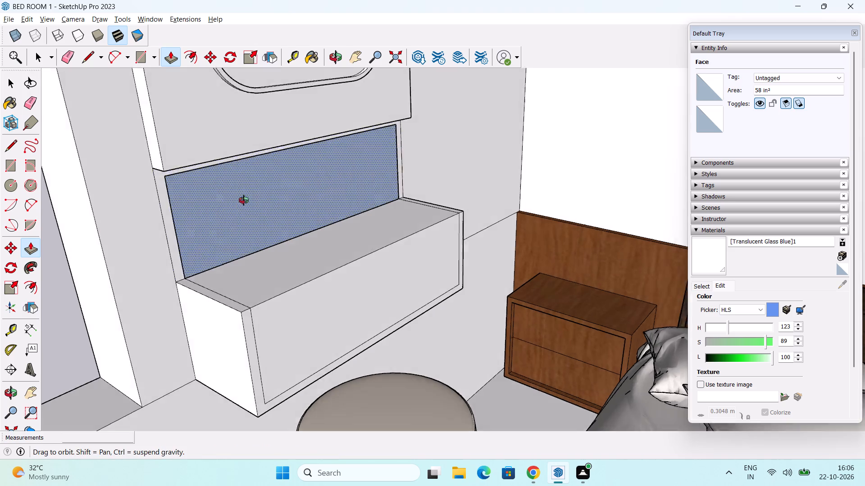
pyautogui.moveTo(244, 200); pyautogui.dragTo(203, 238, button='middle')
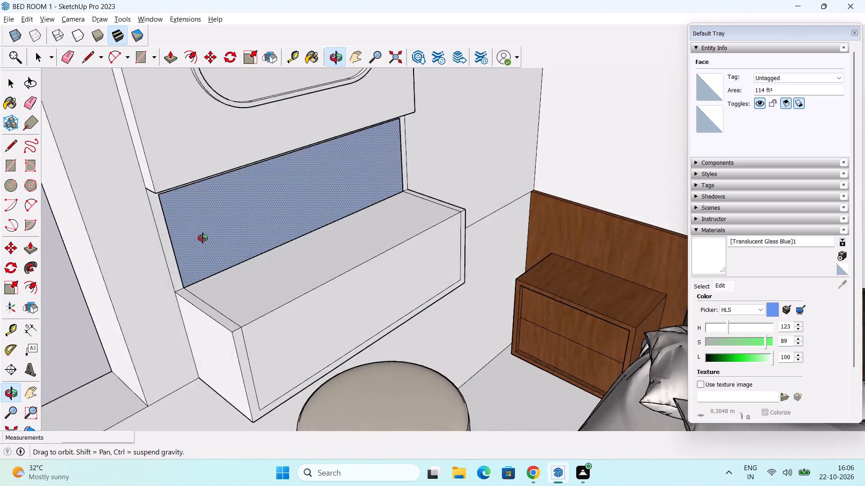
pyautogui.moveTo(203, 238); pyautogui.dragTo(222, 171, button='middle')
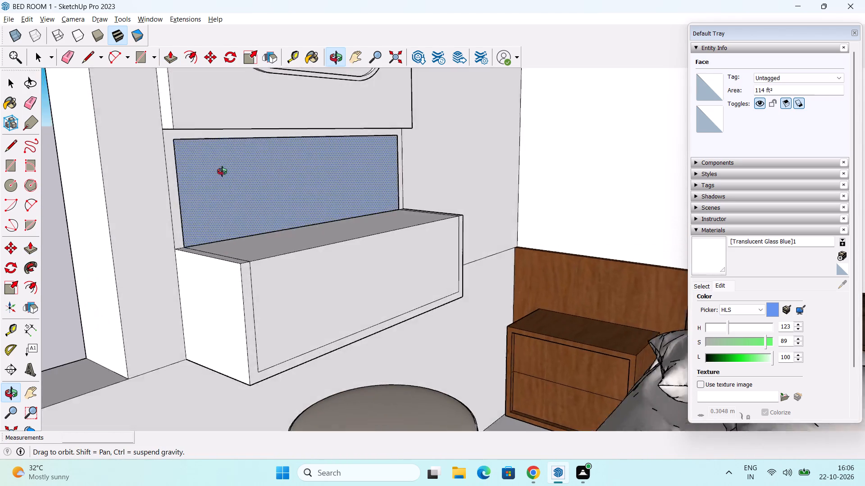
pyautogui.moveTo(222, 171); pyautogui.dragTo(150, 198, button='middle')
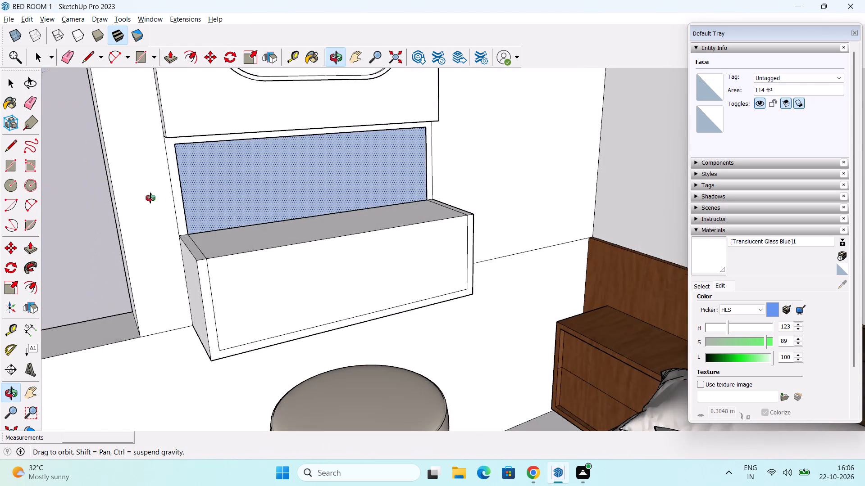
pyautogui.moveTo(150, 198); pyautogui.dragTo(148, 198, button='middle')
pyautogui.press('space')
pyautogui.scroll(-2, 244, 172)
pyautogui.moveTo(254, 172); pyautogui.dragTo(265, 270, button='middle')
pyautogui.scroll(-3, 281, 251)
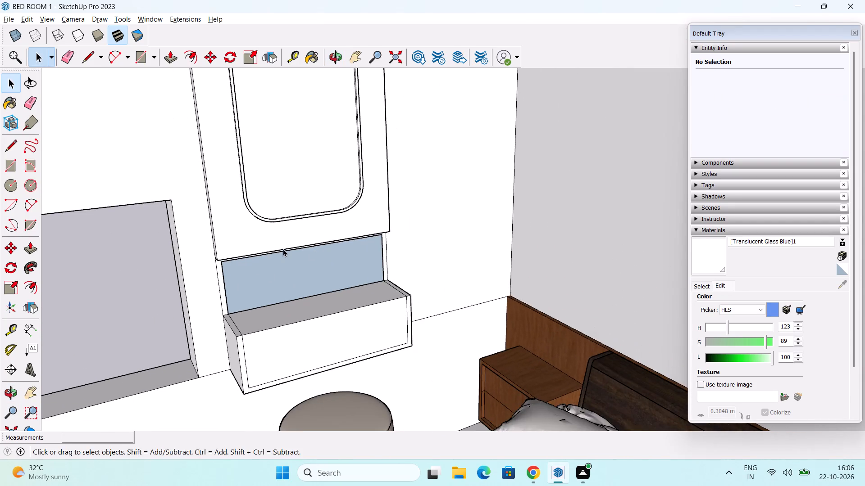
pyautogui.keyDown('shift'); pyautogui.moveTo(288, 244); pyautogui.dragTo(301, 282, button='middle'); pyautogui.keyUp('shift')
pyautogui.scroll(-2, 322, 271)
pyautogui.keyDown('shift'); pyautogui.moveTo(325, 271); pyautogui.dragTo(326, 303, button='middle'); pyautogui.keyUp('shift')
pyautogui.scroll(2, 332, 292)
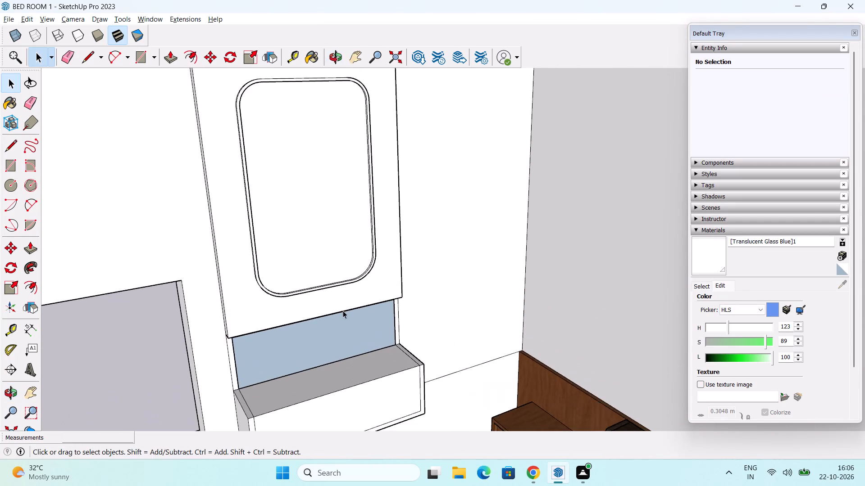
pyautogui.moveTo(343, 314); pyautogui.dragTo(319, 236, button='middle')
pyautogui.keyDown('shift'); pyautogui.moveTo(339, 304); pyautogui.dragTo(337, 211, button='middle'); pyautogui.keyUp('shift')
pyautogui.moveTo(356, 247); pyautogui.dragTo(356, 272, button='middle')
pyautogui.scroll(2, 337, 282)
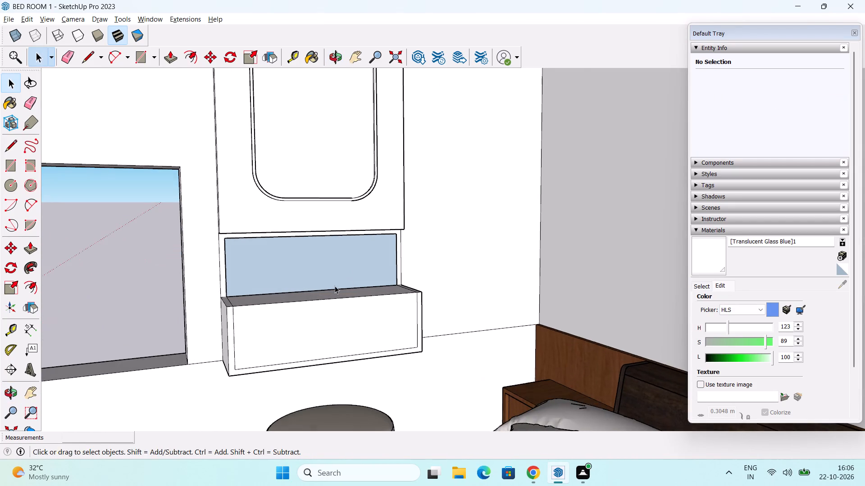
pyautogui.moveTo(335, 286); pyautogui.dragTo(332, 211, button='middle')
pyautogui.press('p')
pyautogui.scroll(1, 216, 217)
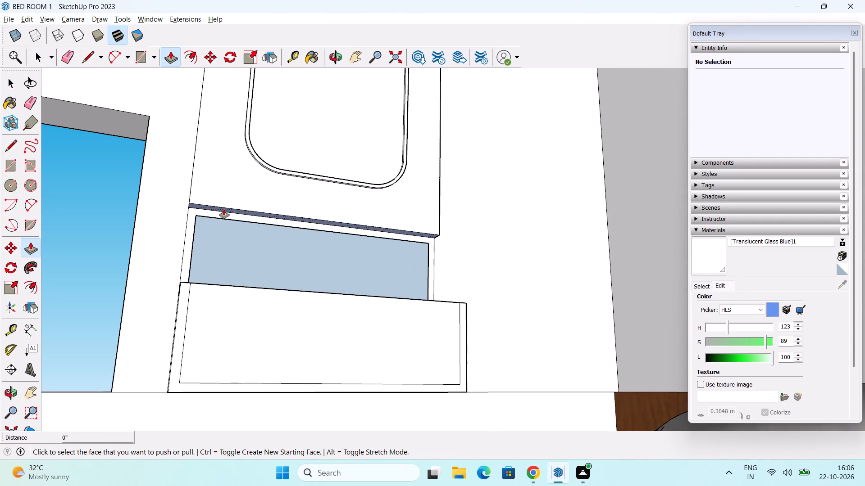
pyautogui.click(224, 209)
pyautogui.click(240, 240)
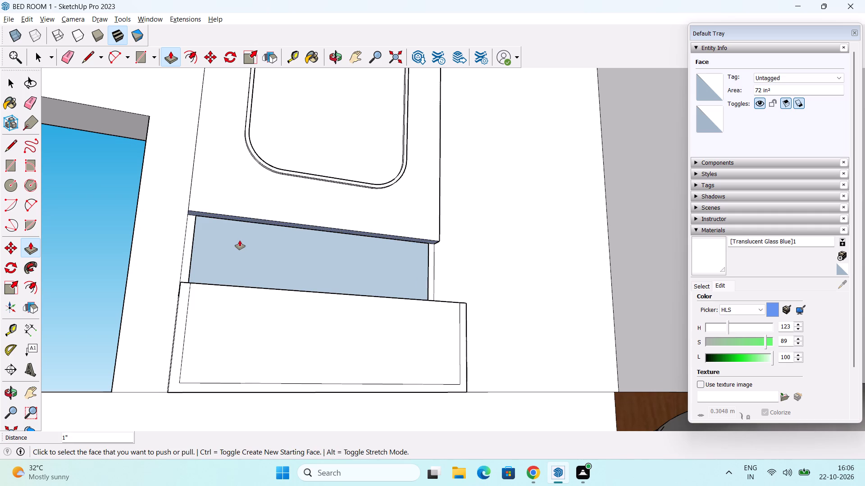
pyautogui.click(225, 219)
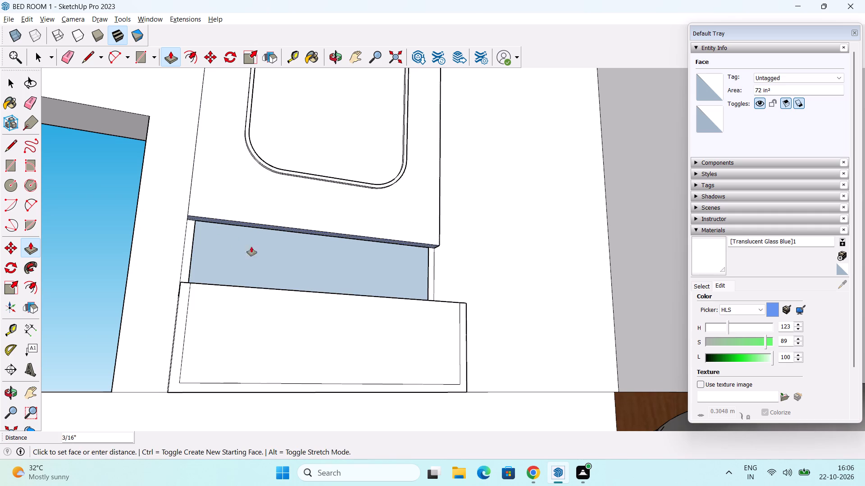
pyautogui.scroll(-1, 259, 262)
pyautogui.moveTo(261, 257); pyautogui.dragTo(238, 359, button='middle')
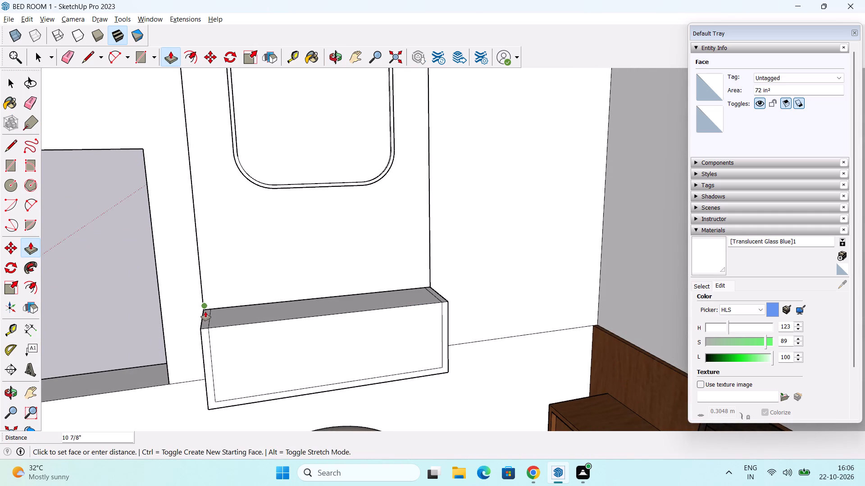
pyautogui.click(205, 312)
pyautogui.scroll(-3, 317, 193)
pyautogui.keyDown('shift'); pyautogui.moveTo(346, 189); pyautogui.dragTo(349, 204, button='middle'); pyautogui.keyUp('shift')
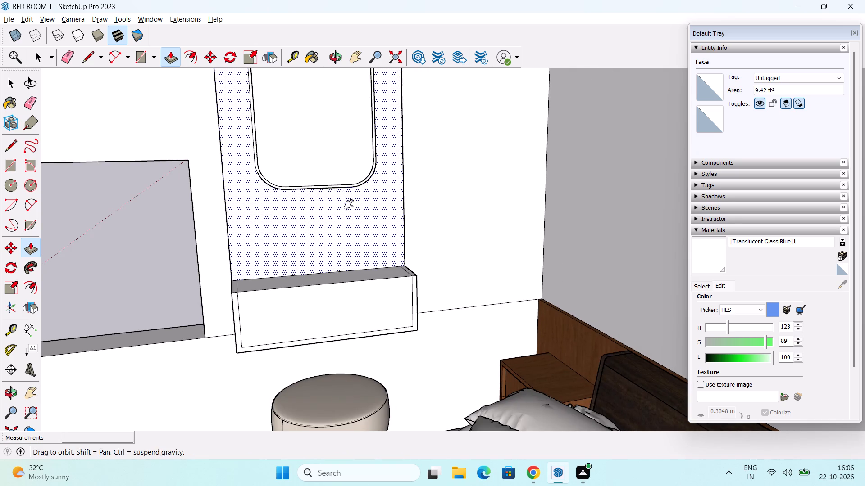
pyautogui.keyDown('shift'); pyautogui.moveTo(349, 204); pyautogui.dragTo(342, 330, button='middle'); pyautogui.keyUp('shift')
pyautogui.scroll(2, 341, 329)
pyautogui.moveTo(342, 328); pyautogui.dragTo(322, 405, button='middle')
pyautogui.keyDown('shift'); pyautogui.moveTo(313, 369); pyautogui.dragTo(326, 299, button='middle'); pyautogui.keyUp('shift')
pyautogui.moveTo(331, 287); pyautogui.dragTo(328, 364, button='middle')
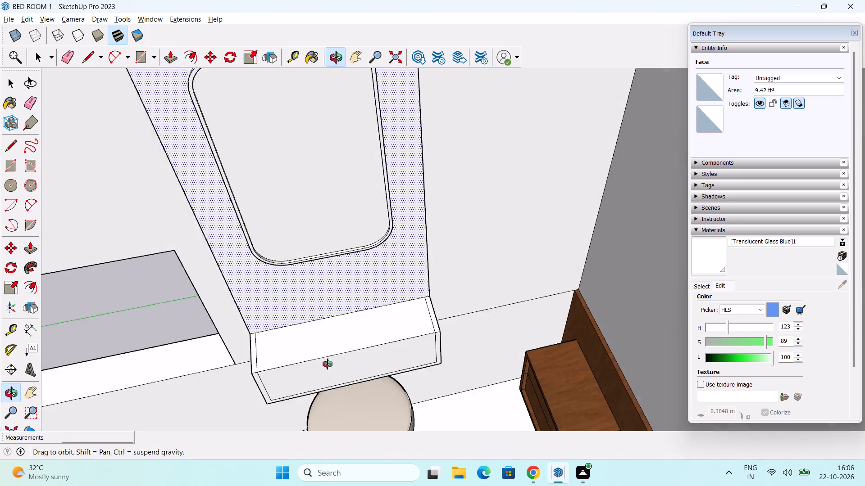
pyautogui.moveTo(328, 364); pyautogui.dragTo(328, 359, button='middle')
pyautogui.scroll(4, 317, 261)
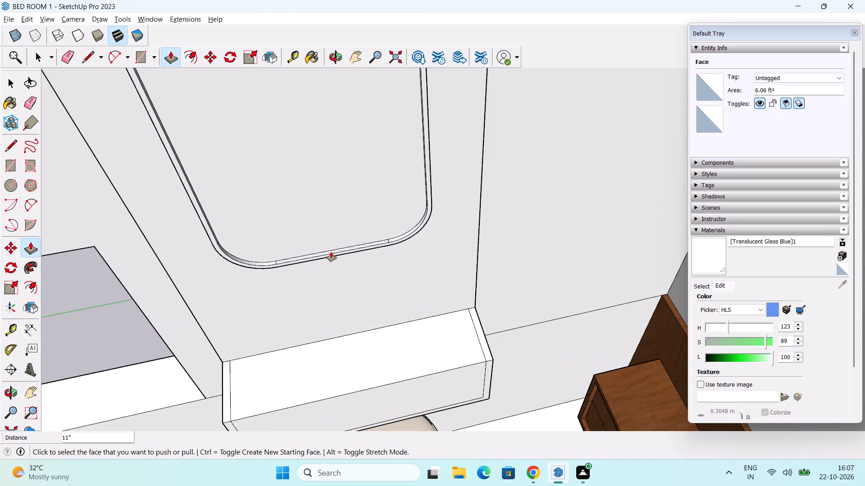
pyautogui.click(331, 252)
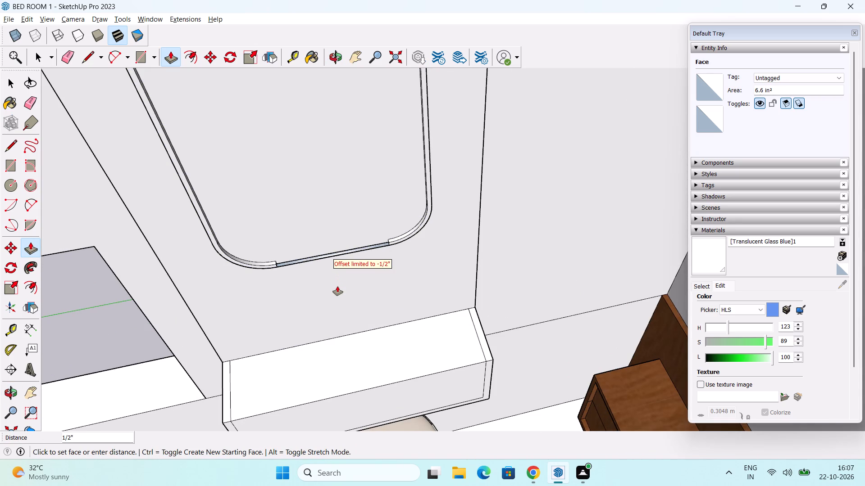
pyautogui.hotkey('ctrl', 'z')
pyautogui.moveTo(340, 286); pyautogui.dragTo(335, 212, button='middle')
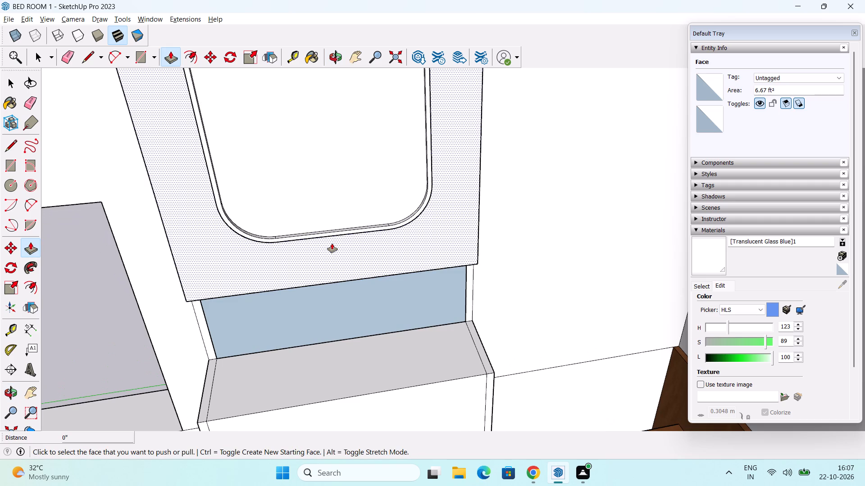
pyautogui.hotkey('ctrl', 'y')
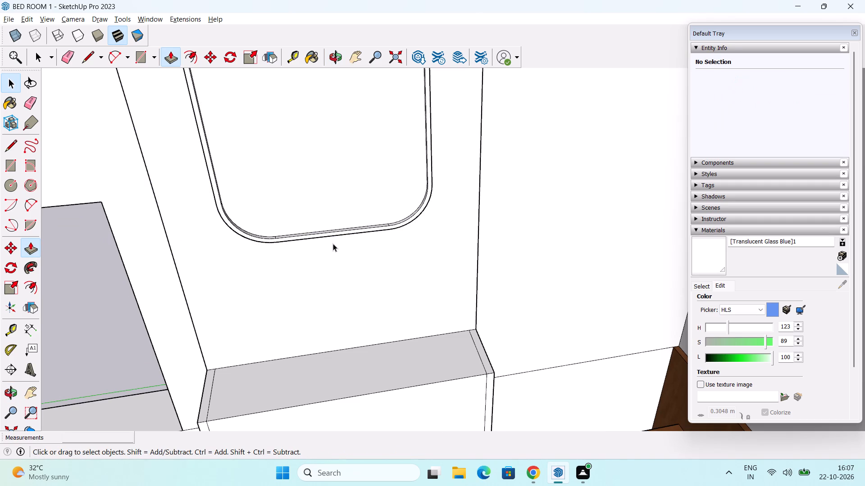
# Delete the rounded inset frame, with its inner face and outlines, from the front of the wall panel.
pyautogui.press('space')
pyautogui.scroll(-5, 333, 243)
pyautogui.keyDown('shift'); pyautogui.moveTo(333, 243); pyautogui.dragTo(361, 335, button='middle'); pyautogui.keyUp('shift')
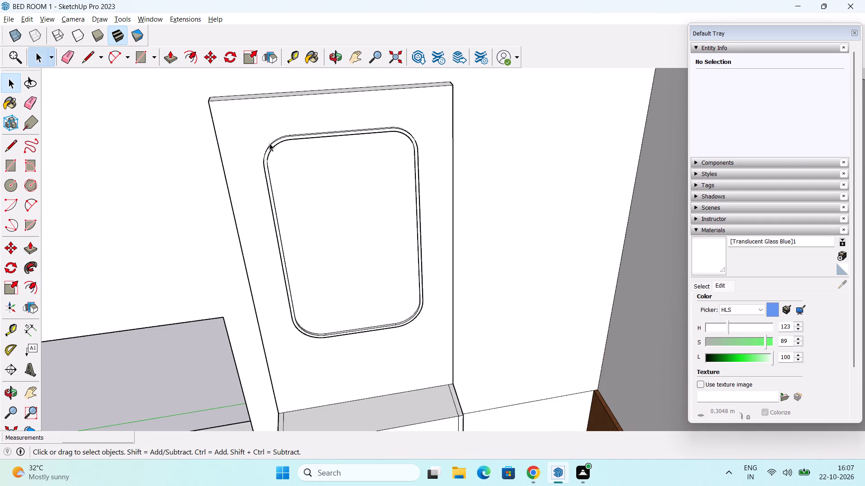
pyautogui.moveTo(247, 124); pyautogui.dragTo(434, 349)
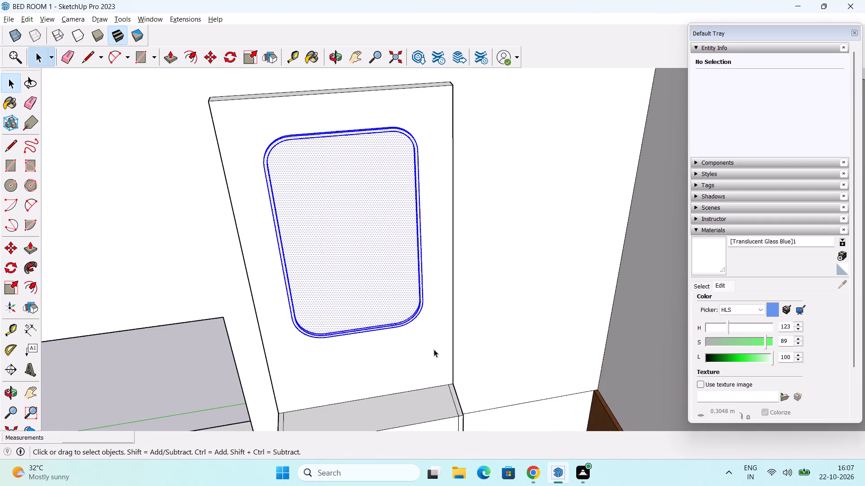
pyautogui.press('Delete')
# Examine the wall panel, the single drawer unit and the stool in the room from several angles.
pyautogui.moveTo(435, 340); pyautogui.dragTo(490, 108, button='middle')
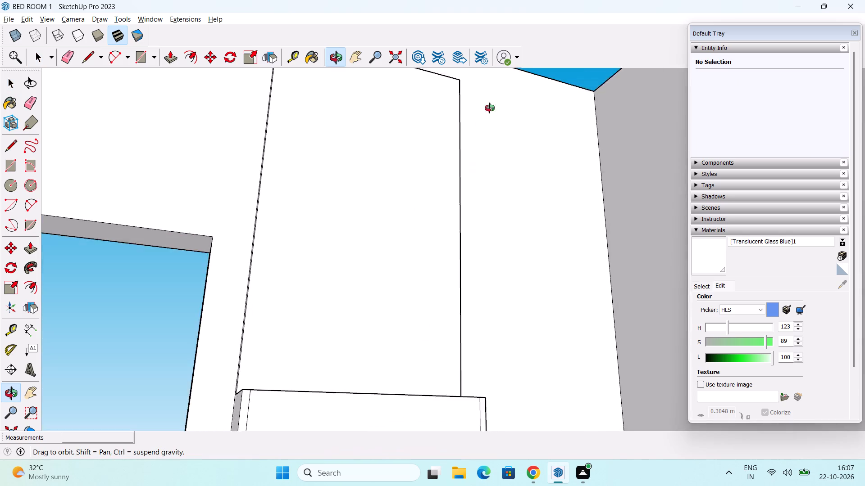
pyautogui.moveTo(490, 108); pyautogui.dragTo(554, 228, button='middle')
pyautogui.scroll(-2, 553, 231)
pyautogui.keyDown('shift'); pyautogui.moveTo(505, 290); pyautogui.dragTo(514, 145, button='middle'); pyautogui.keyUp('shift')
pyautogui.moveTo(514, 235); pyautogui.dragTo(382, 330, button='middle')
pyautogui.scroll(1, 354, 272)
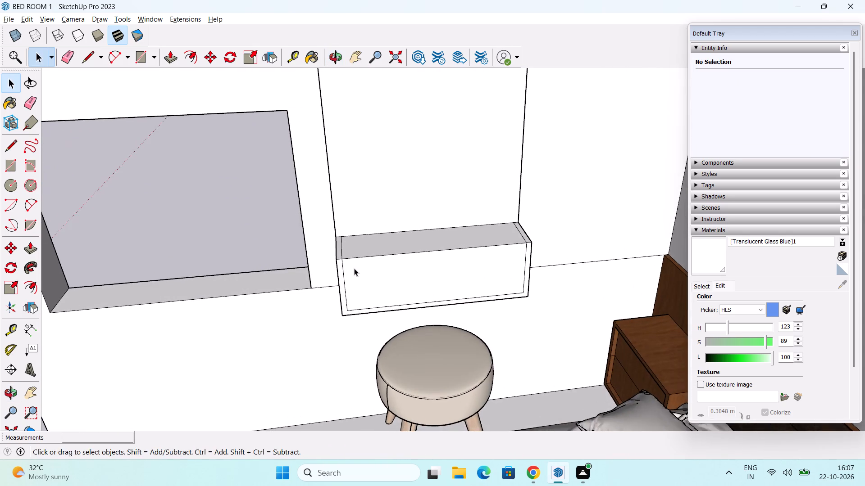
pyautogui.moveTo(354, 268); pyautogui.dragTo(584, 349, button='middle')
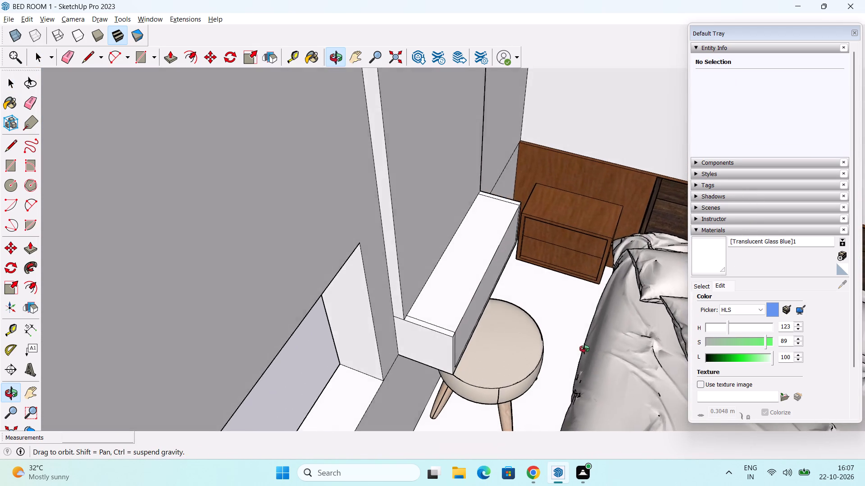
pyautogui.moveTo(584, 349); pyautogui.dragTo(400, 275, button='middle')
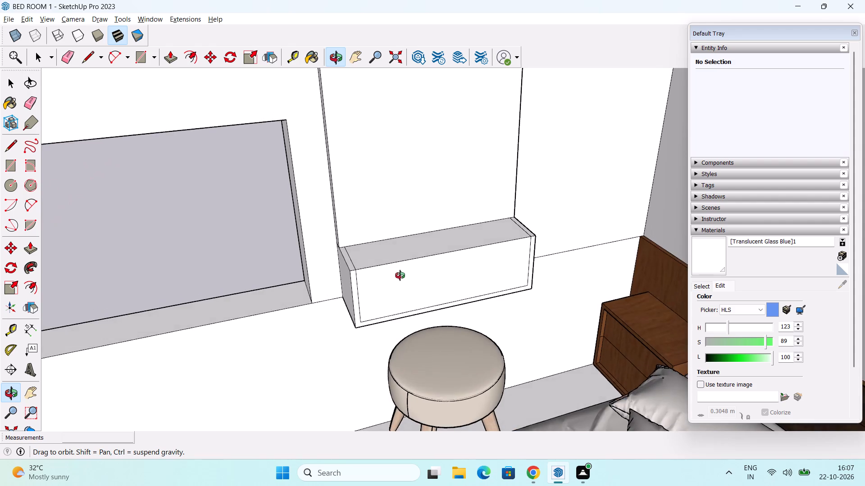
pyautogui.moveTo(400, 275); pyautogui.dragTo(385, 233, button='middle')
pyautogui.scroll(-5, 434, 235)
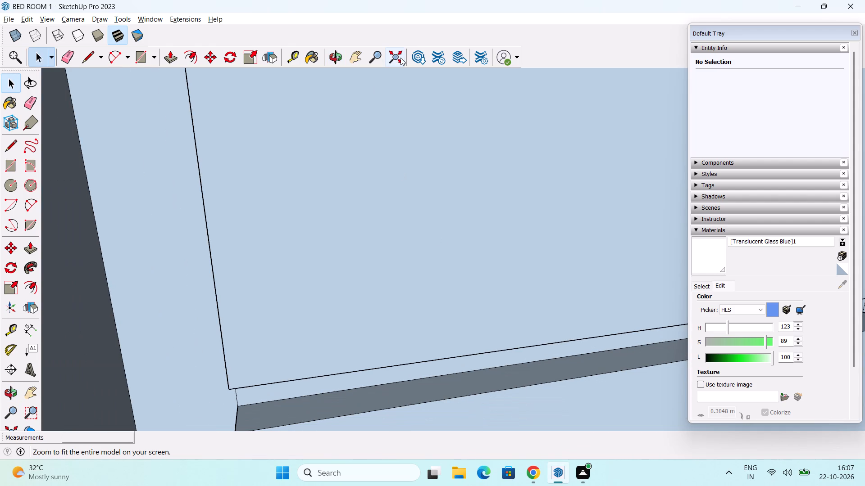
pyautogui.click(401, 58)
pyautogui.moveTo(438, 158); pyautogui.dragTo(572, 234, button='middle')
pyautogui.scroll(-1, 572, 234)
pyautogui.scroll(3, 301, 147)
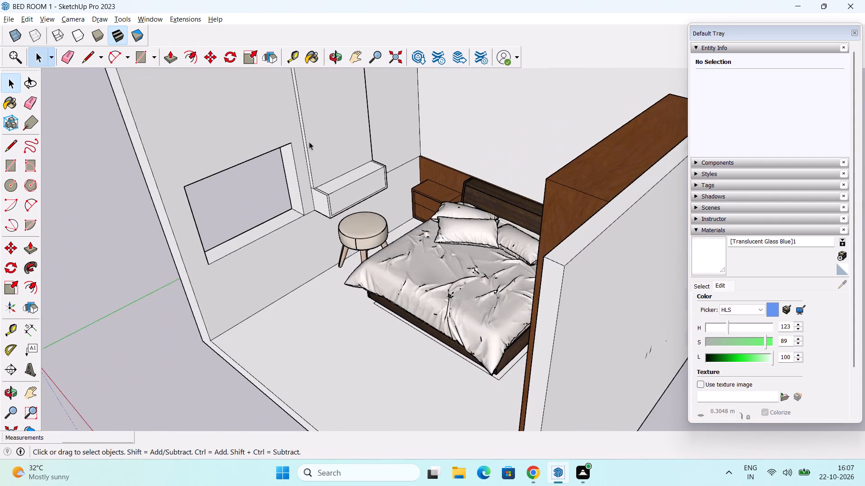
pyautogui.moveTo(359, 135); pyautogui.dragTo(346, 264, button='middle')
pyautogui.moveTo(351, 264); pyautogui.dragTo(310, 252, button='middle')
pyautogui.scroll(5, 329, 253)
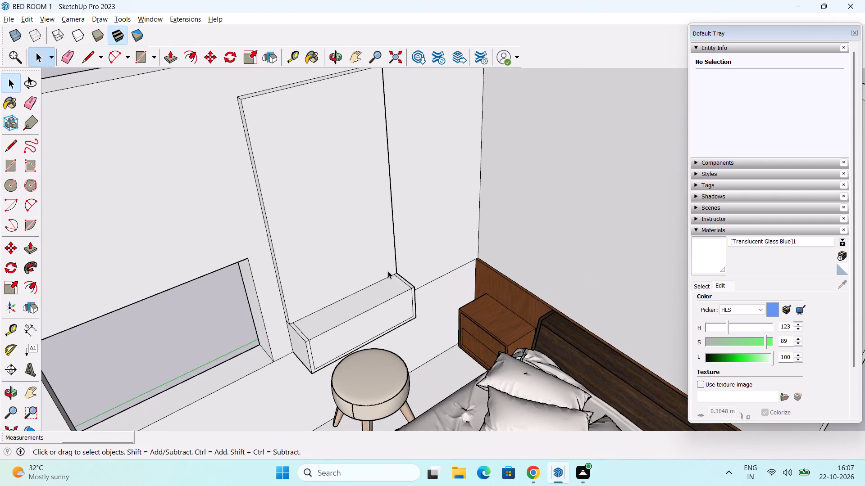
pyautogui.moveTo(388, 271); pyautogui.dragTo(371, 294, button='middle')
pyautogui.moveTo(378, 295); pyautogui.dragTo(293, 276, button='middle')
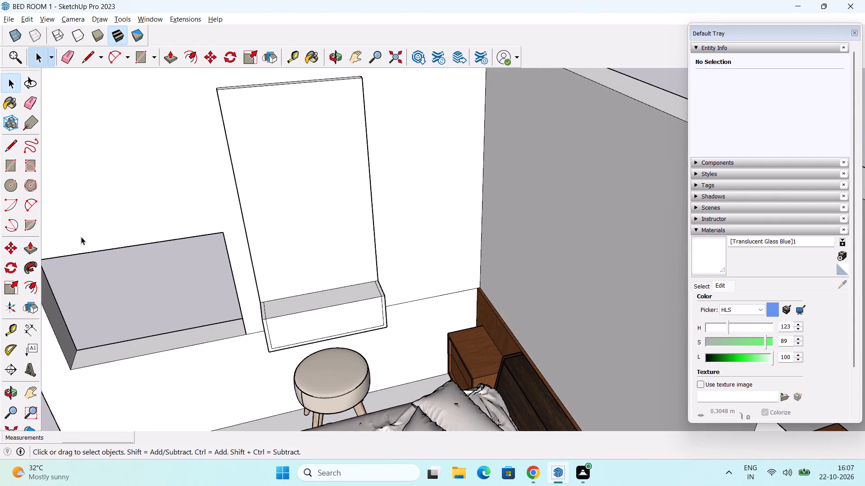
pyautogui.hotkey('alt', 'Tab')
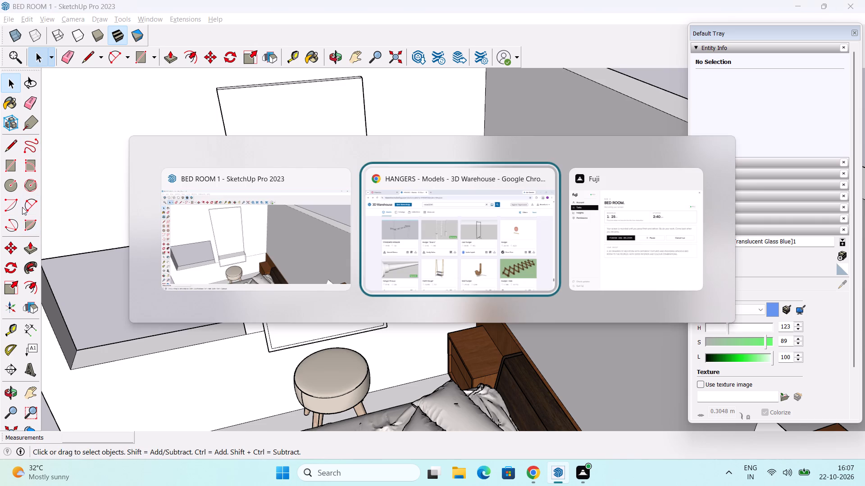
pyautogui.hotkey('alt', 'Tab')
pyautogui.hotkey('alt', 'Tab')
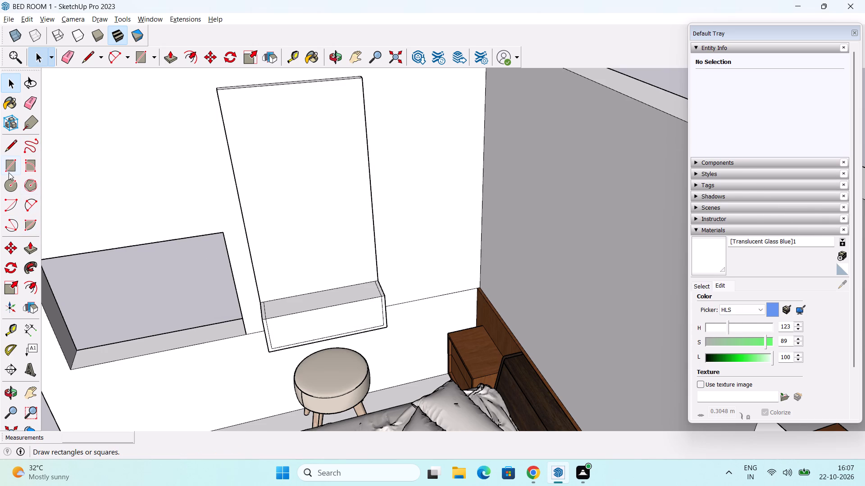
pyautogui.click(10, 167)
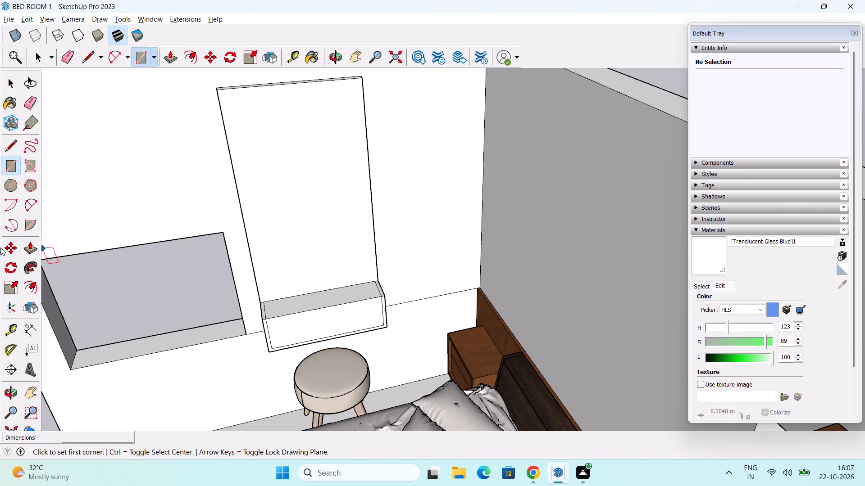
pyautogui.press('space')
# Push the top face of the wall panel down by 1'.
pyautogui.keyDown('shift'); pyautogui.moveTo(198, 239); pyautogui.dragTo(207, 299, button='middle'); pyautogui.keyUp('shift')
pyautogui.moveTo(231, 298); pyautogui.dragTo(242, 285, button='middle')
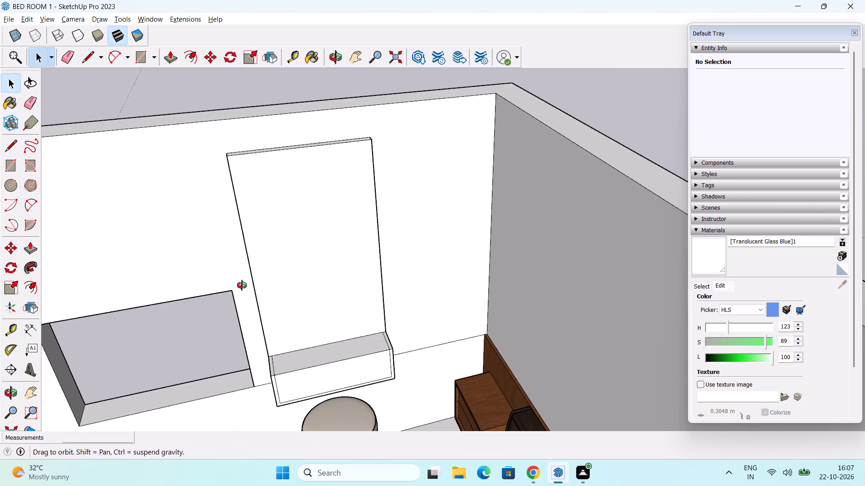
pyautogui.moveTo(242, 285); pyautogui.dragTo(246, 278, button='middle')
pyautogui.press('p')
pyautogui.moveTo(314, 191); pyautogui.dragTo(314, 284, button='middle')
pyautogui.scroll(2, 270, 207)
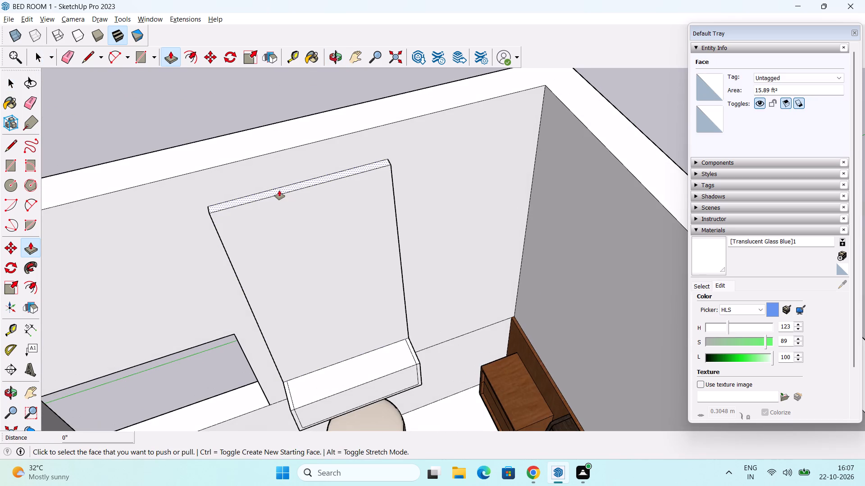
pyautogui.click(279, 190)
pyautogui.write("1'")
pyautogui.press('Return')
pyautogui.moveTo(290, 229); pyautogui.dragTo(279, 157, button='middle')
pyautogui.press('space')
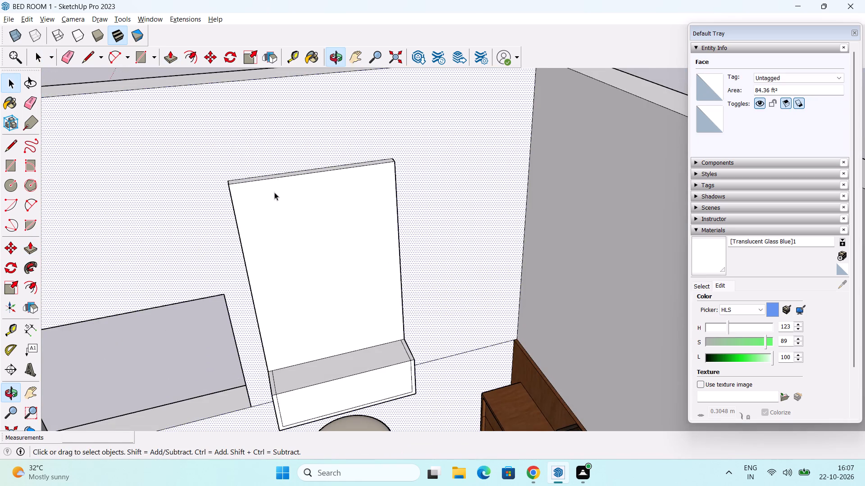
# Measure the height of the drawer unit's side between its front top and bottom corners with the Dimension tool.
pyautogui.moveTo(305, 274); pyautogui.dragTo(317, 238, button='middle')
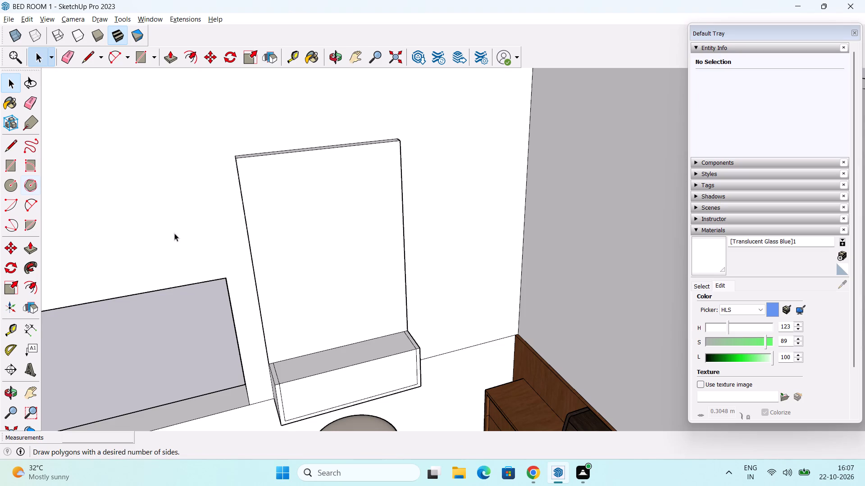
pyautogui.moveTo(29, 324); pyautogui.dragTo(35, 326)
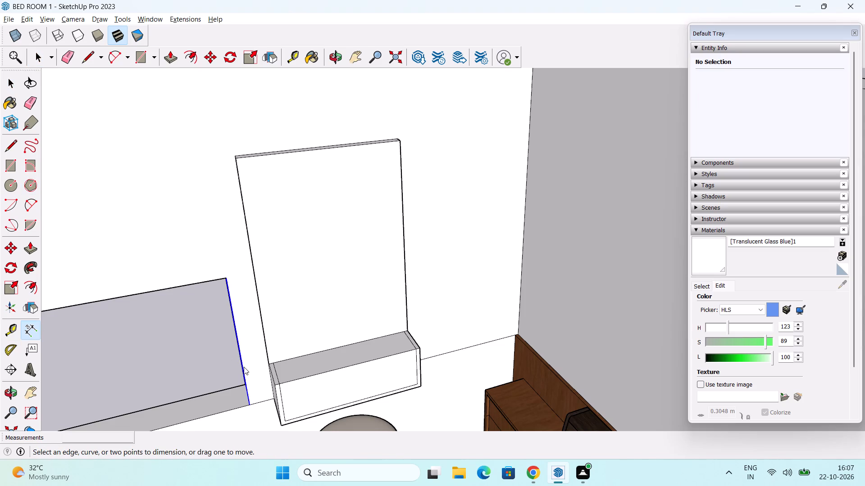
pyautogui.moveTo(252, 395); pyautogui.dragTo(239, 310, button='middle')
pyautogui.moveTo(246, 292); pyautogui.dragTo(488, 391, button='middle')
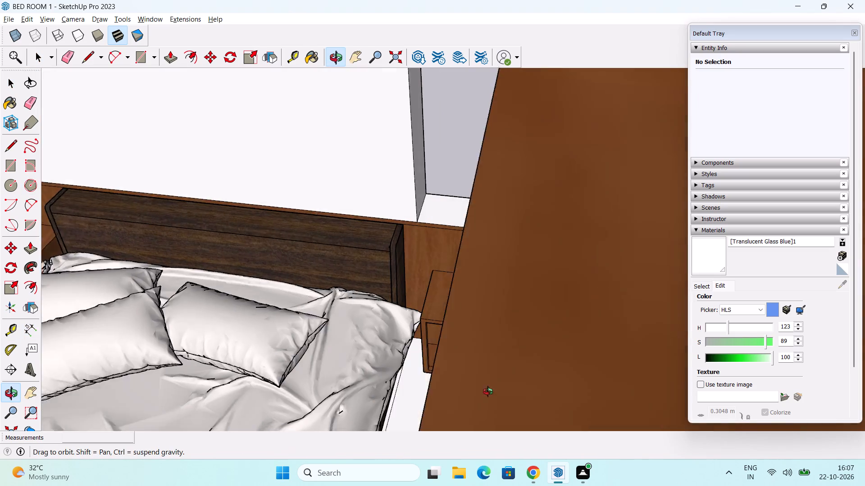
pyautogui.moveTo(488, 391); pyautogui.dragTo(493, 392, button='middle')
pyautogui.scroll(-3, 293, 342)
pyautogui.moveTo(272, 327); pyautogui.dragTo(562, 298, button='middle')
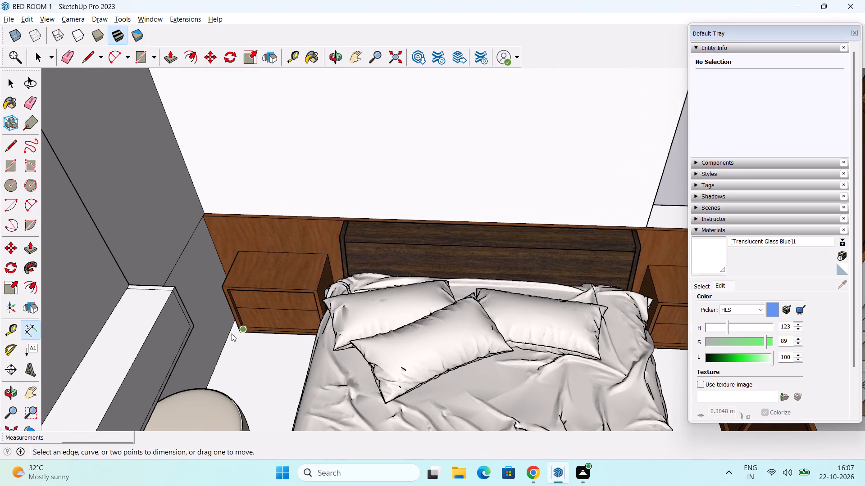
pyautogui.moveTo(232, 333); pyautogui.dragTo(304, 214, button='middle')
pyautogui.moveTo(202, 315); pyautogui.dragTo(207, 283, button='middle')
pyautogui.scroll(2, 214, 214)
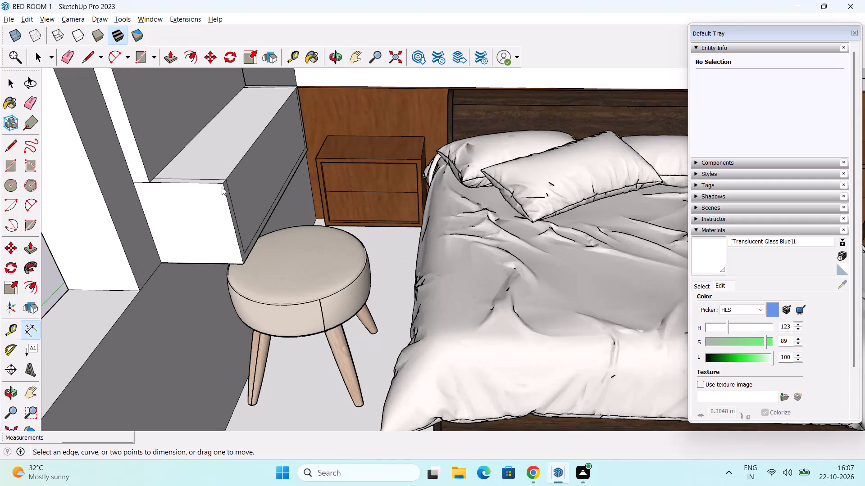
pyautogui.click(222, 187)
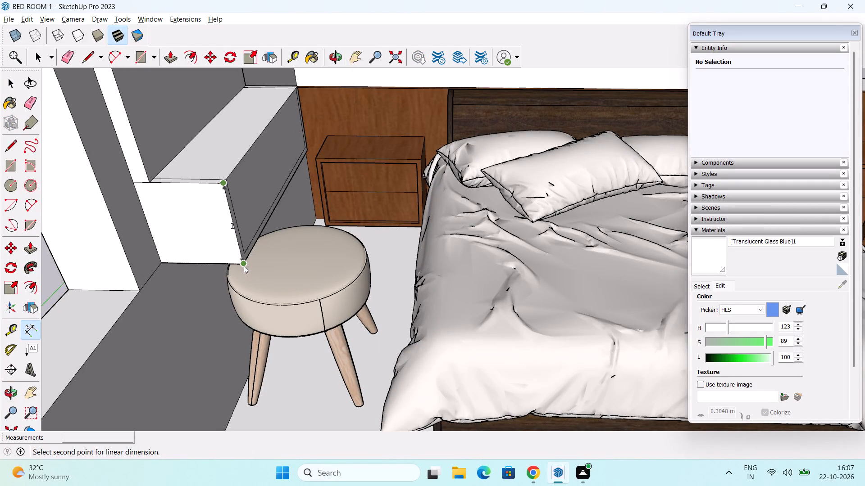
pyautogui.click(244, 265)
pyautogui.press('Escape')
# Pull the bottom face of the drawer unit beside the bed down by 6" with Push/Pull.
pyautogui.scroll(-3, 228, 262)
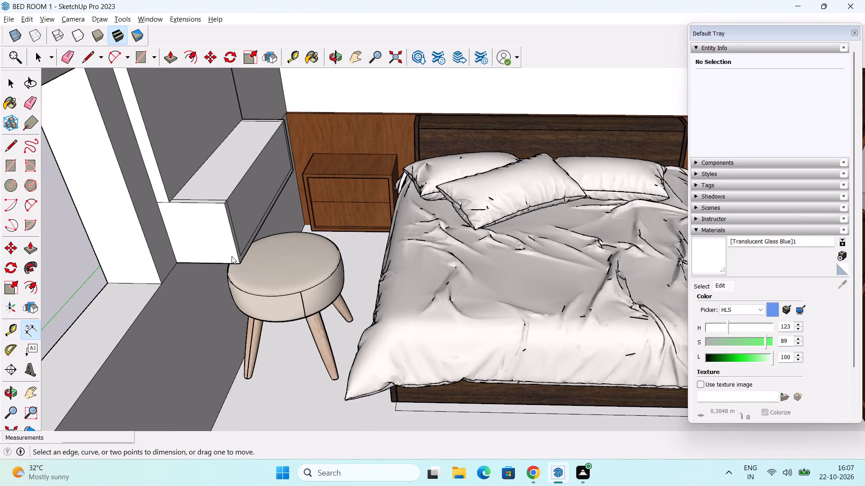
pyautogui.moveTo(232, 256); pyautogui.dragTo(155, 229, button='middle')
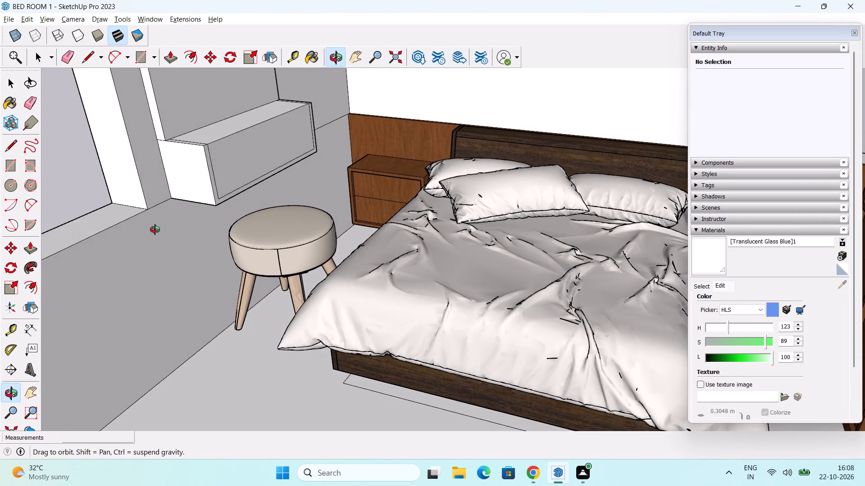
pyautogui.moveTo(155, 229); pyautogui.dragTo(201, 201, button='middle')
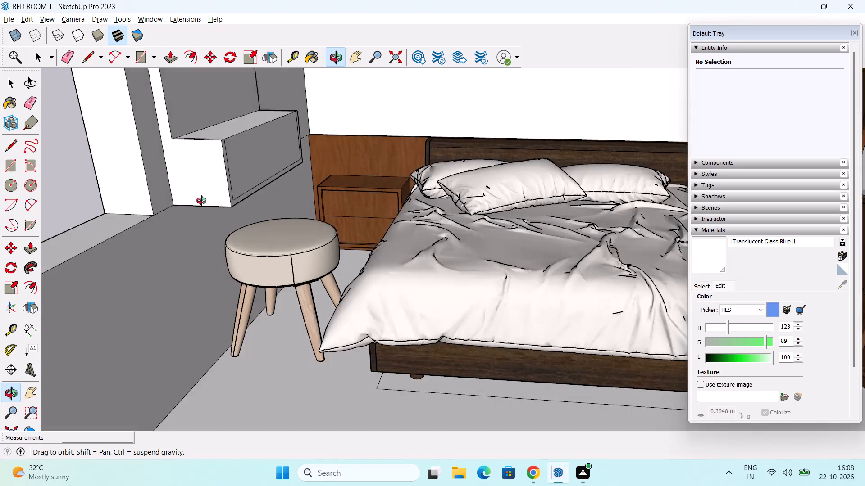
pyautogui.moveTo(201, 201); pyautogui.dragTo(210, 162, button='middle')
pyautogui.moveTo(229, 205); pyautogui.dragTo(228, 188, button='middle')
pyautogui.scroll(2, 231, 186)
pyautogui.moveTo(237, 200); pyautogui.dragTo(245, 184, button='middle')
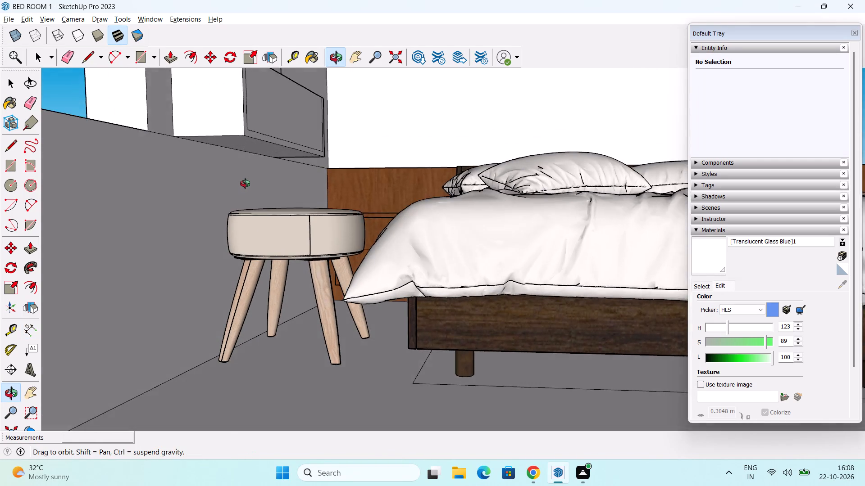
pyautogui.moveTo(245, 184); pyautogui.dragTo(252, 179, button='middle')
pyautogui.press('p')
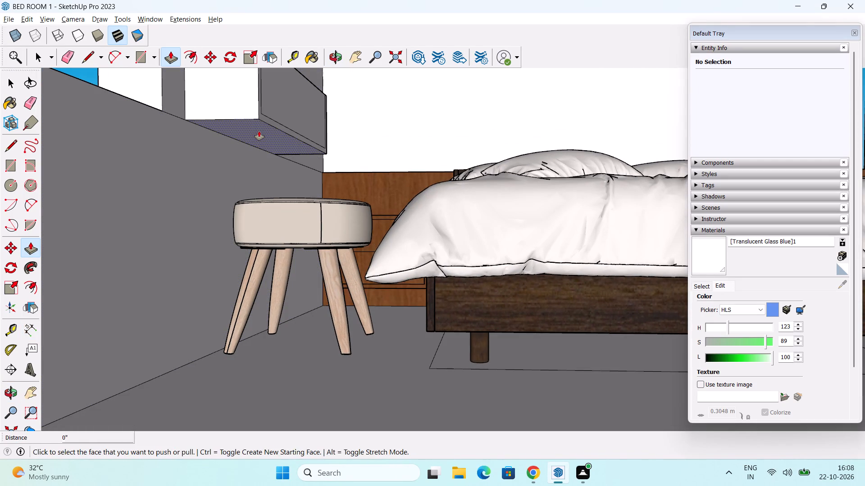
pyautogui.click(259, 131)
pyautogui.press('6')
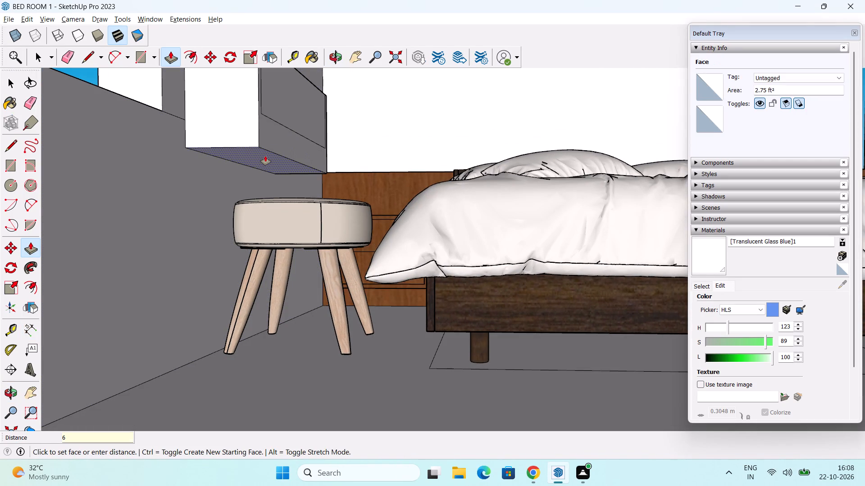
pyautogui.hotkey('shift', '"')
pyautogui.press('Return')
# Delete the drawer front's lower outline and the two short dividing edges at either end of the unit's top.
pyautogui.scroll(-3, 265, 156)
pyautogui.moveTo(266, 158); pyautogui.dragTo(148, 225, button='middle')
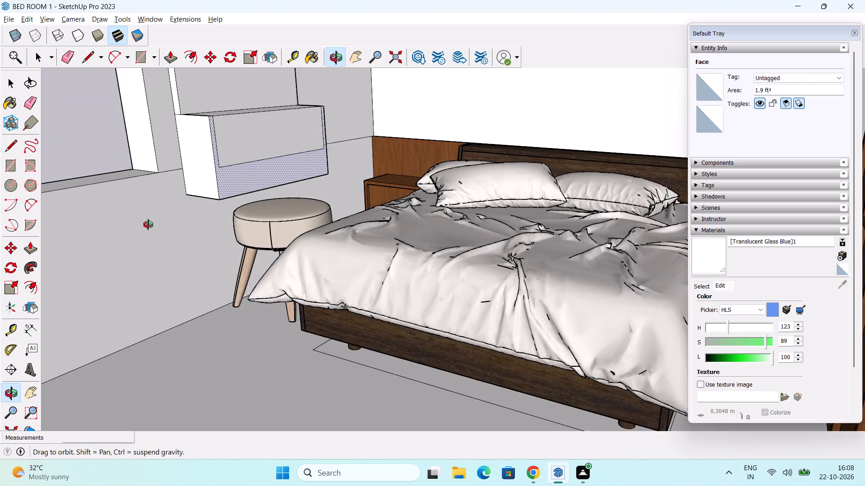
pyautogui.moveTo(148, 225); pyautogui.dragTo(120, 232, button='middle')
pyautogui.press('space')
pyautogui.scroll(2, 240, 141)
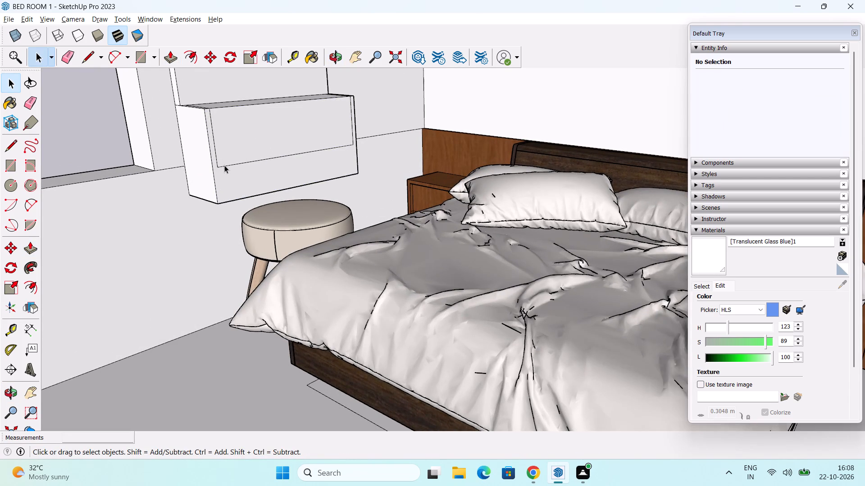
pyautogui.click(224, 165)
pyautogui.press('Delete')
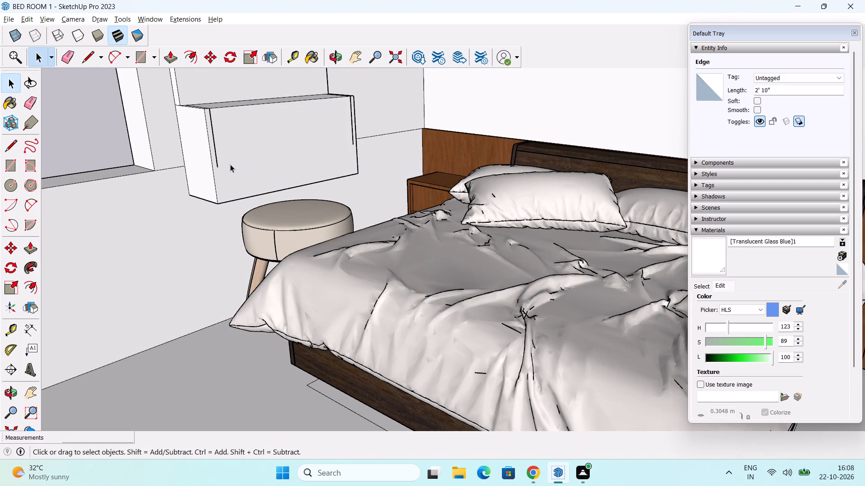
pyautogui.moveTo(230, 164); pyautogui.dragTo(183, 244, button='middle')
pyautogui.scroll(-1, 177, 215)
pyautogui.scroll(2, 148, 144)
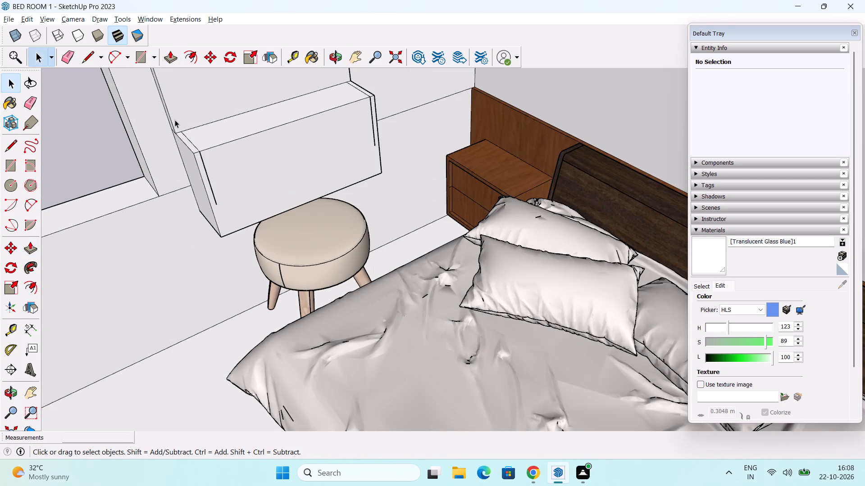
pyautogui.click(195, 146)
pyautogui.press('Delete')
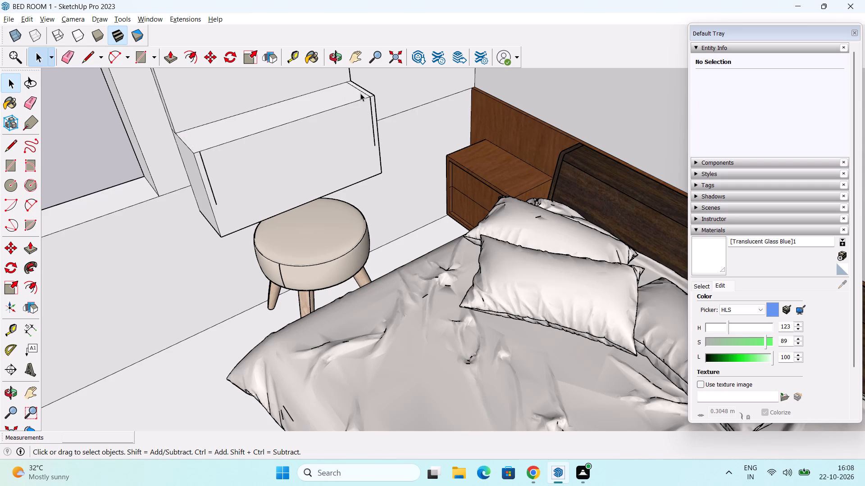
pyautogui.click(364, 91)
pyautogui.press('Delete')
# Examine the deepened drawer unit, the wall panel above it and the stool in the room from several angles.
pyautogui.scroll(-1, 355, 154)
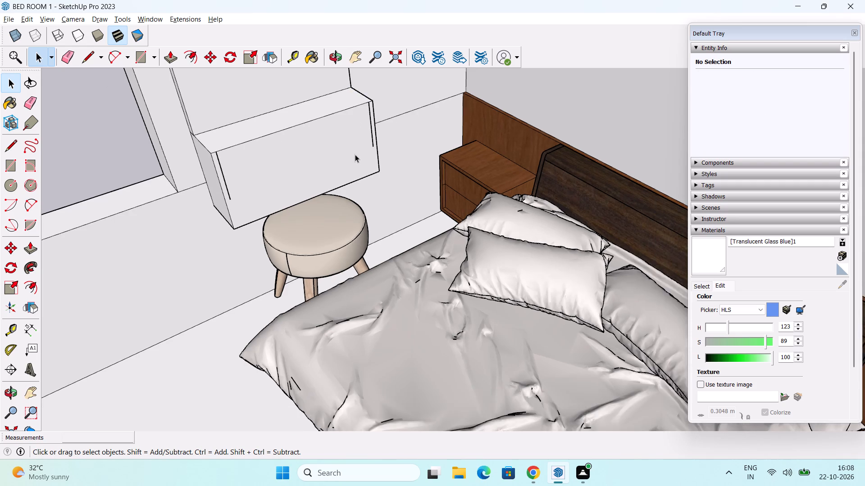
pyautogui.moveTo(355, 154); pyautogui.dragTo(421, 165, button='middle')
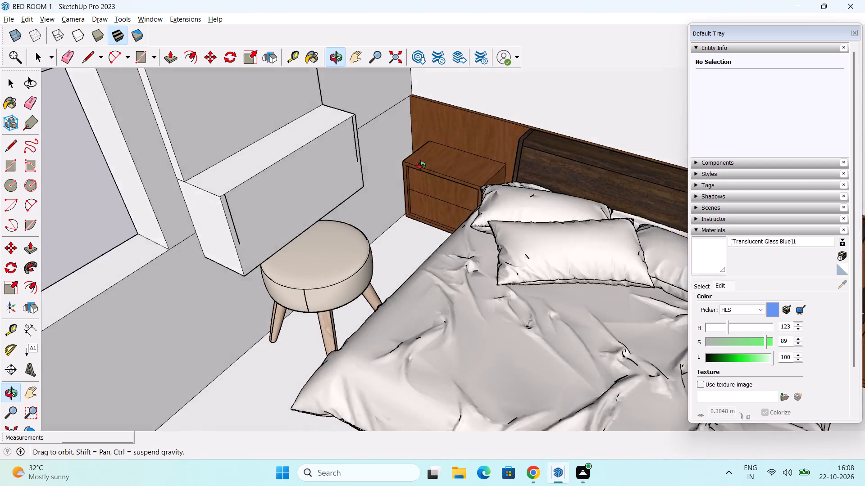
pyautogui.moveTo(421, 165); pyautogui.dragTo(387, 149, button='middle')
pyautogui.scroll(-7, 392, 155)
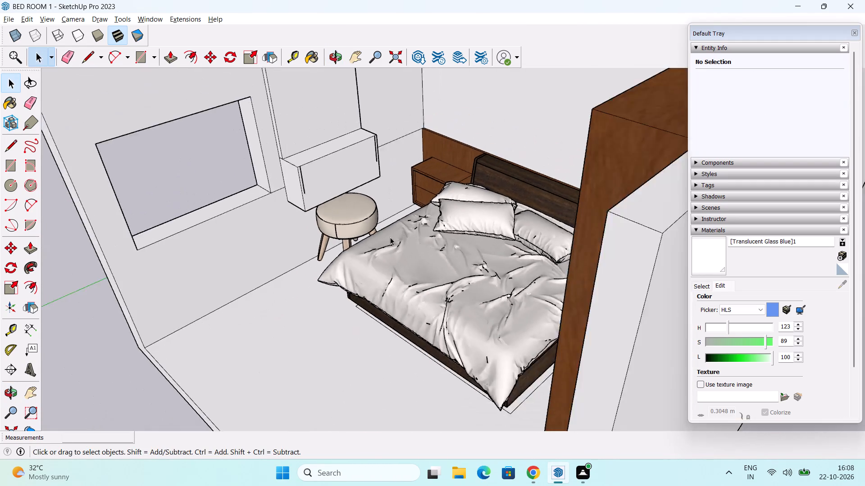
pyautogui.moveTo(384, 242); pyautogui.dragTo(435, 145, button='middle')
pyautogui.moveTo(336, 225); pyautogui.dragTo(383, 214, button='middle')
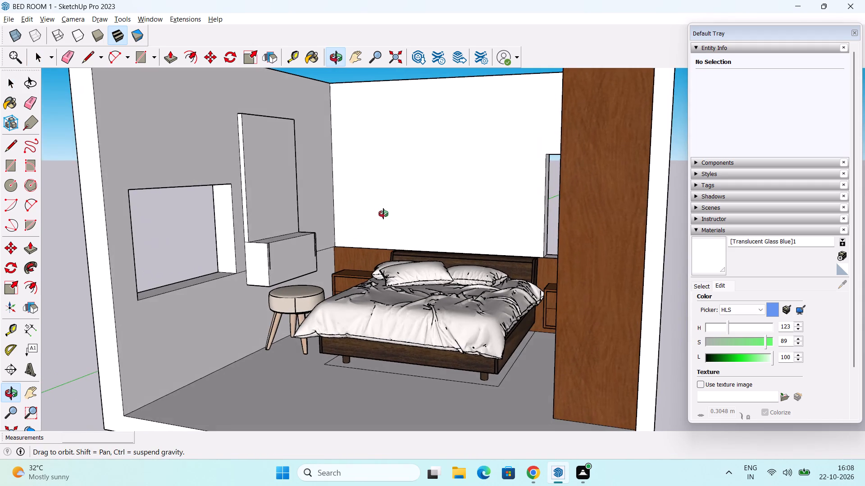
pyautogui.moveTo(383, 214); pyautogui.dragTo(325, 255, button='middle')
pyautogui.scroll(6, 336, 229)
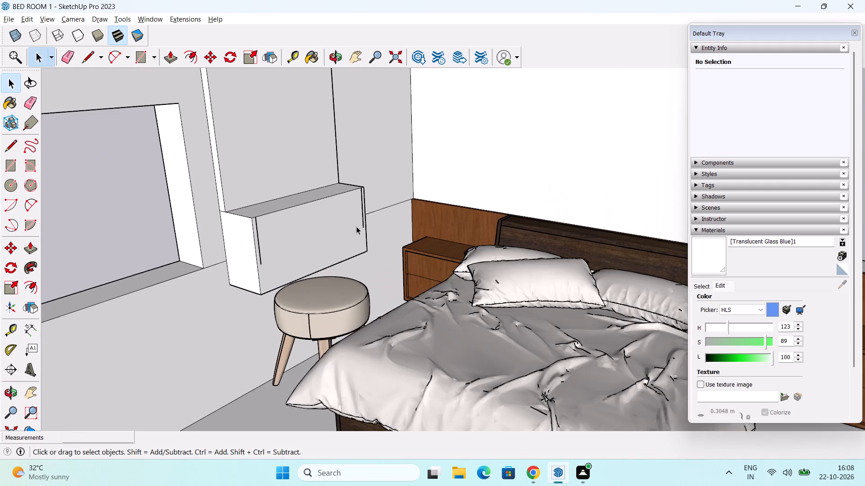
pyautogui.moveTo(378, 220); pyautogui.dragTo(337, 336, button='middle')
pyautogui.moveTo(334, 326); pyautogui.dragTo(256, 327, button='middle')
pyautogui.keyDown('shift'); pyautogui.moveTo(340, 218); pyautogui.dragTo(361, 263, button='middle'); pyautogui.keyUp('shift')
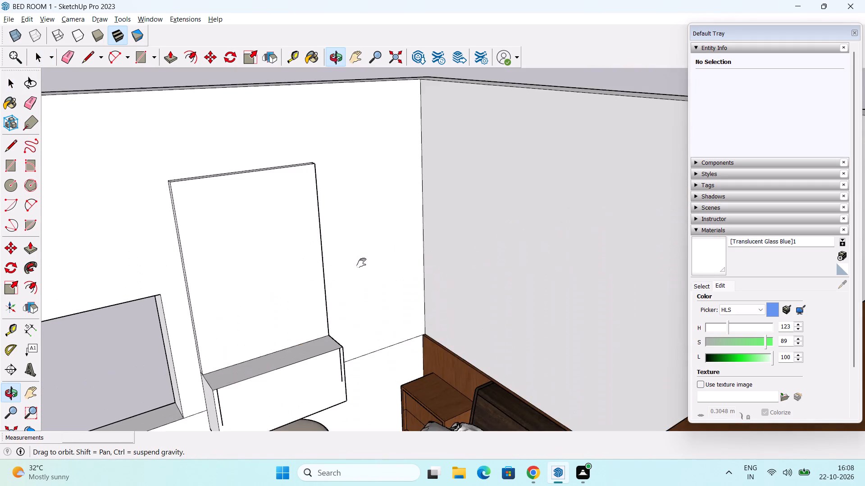